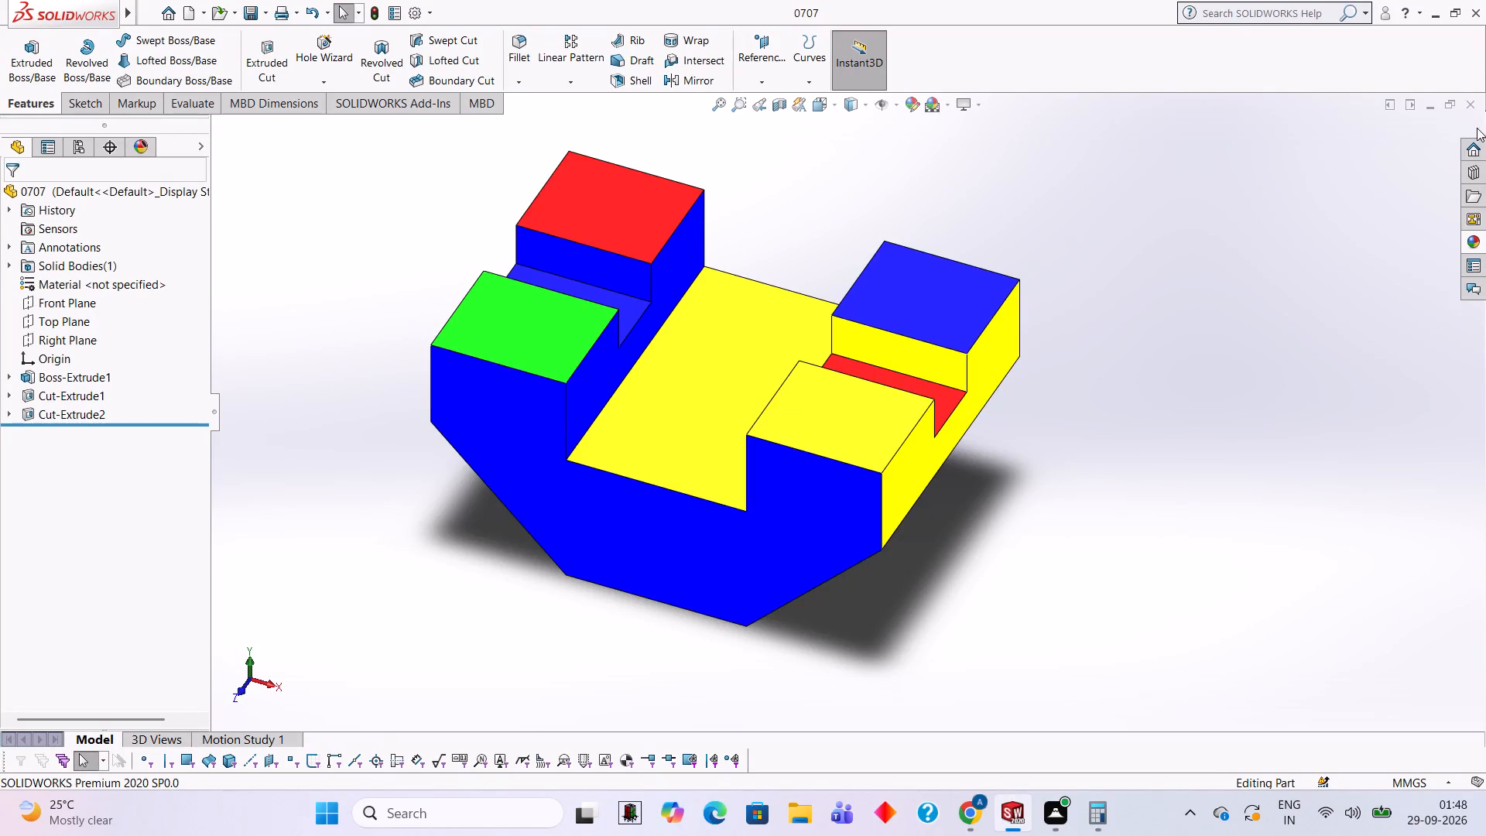
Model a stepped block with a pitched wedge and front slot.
Close the open 0707 part and create a new part document.
click(1479, 106)
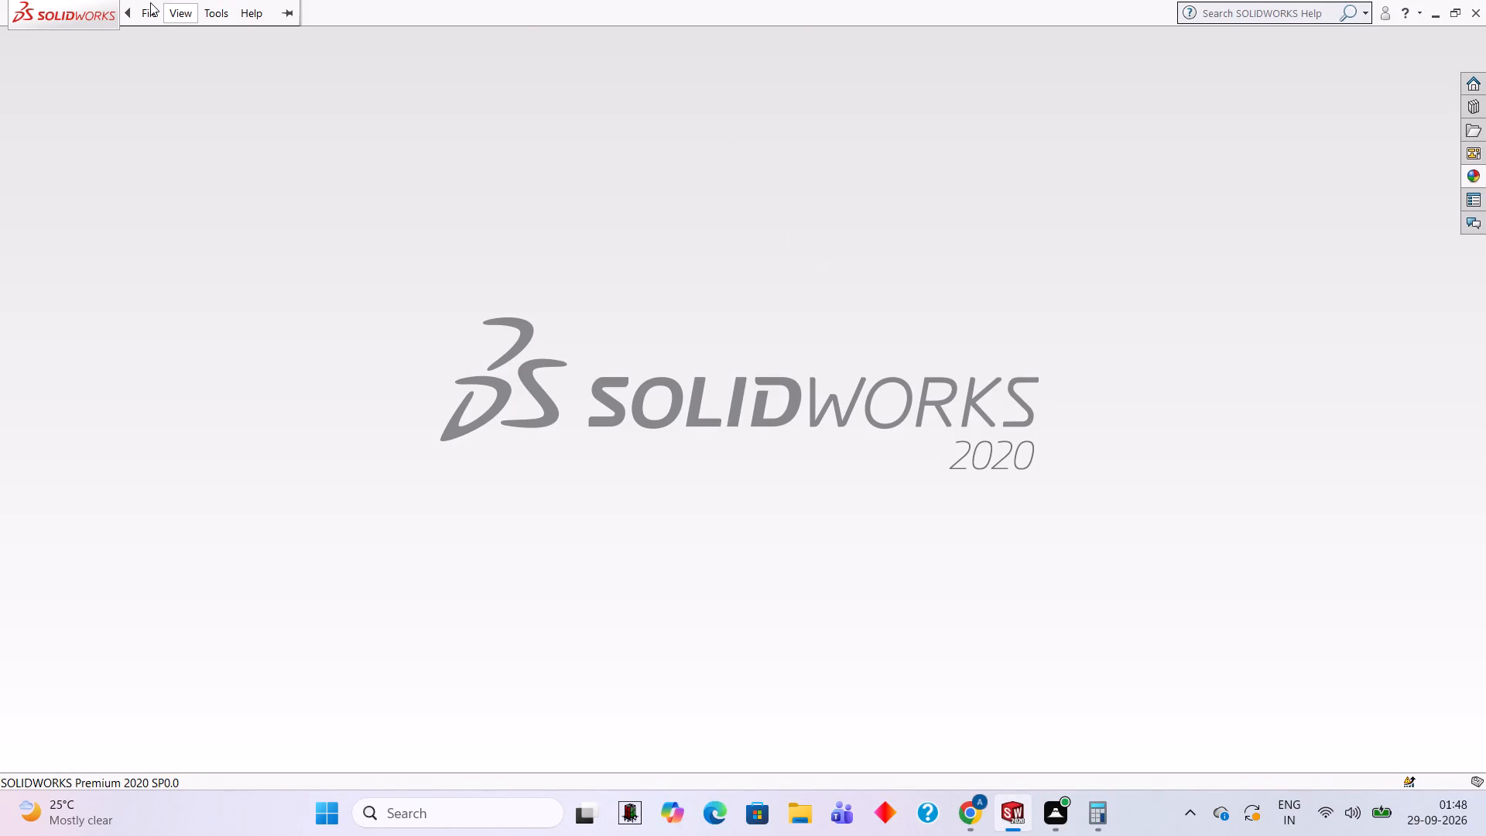
click(150, 2)
click(155, 15)
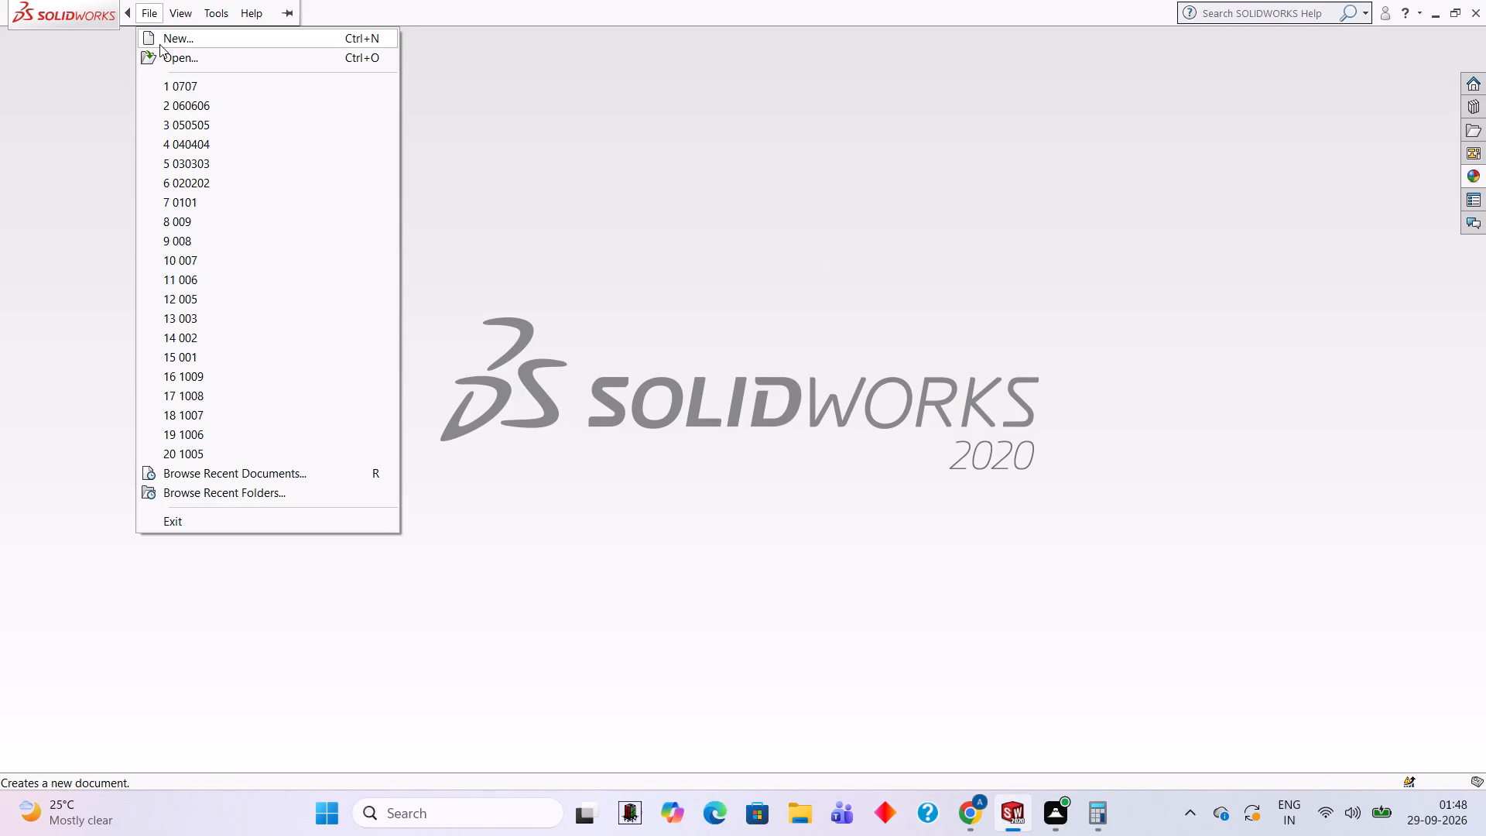
click(159, 44)
click(647, 602)
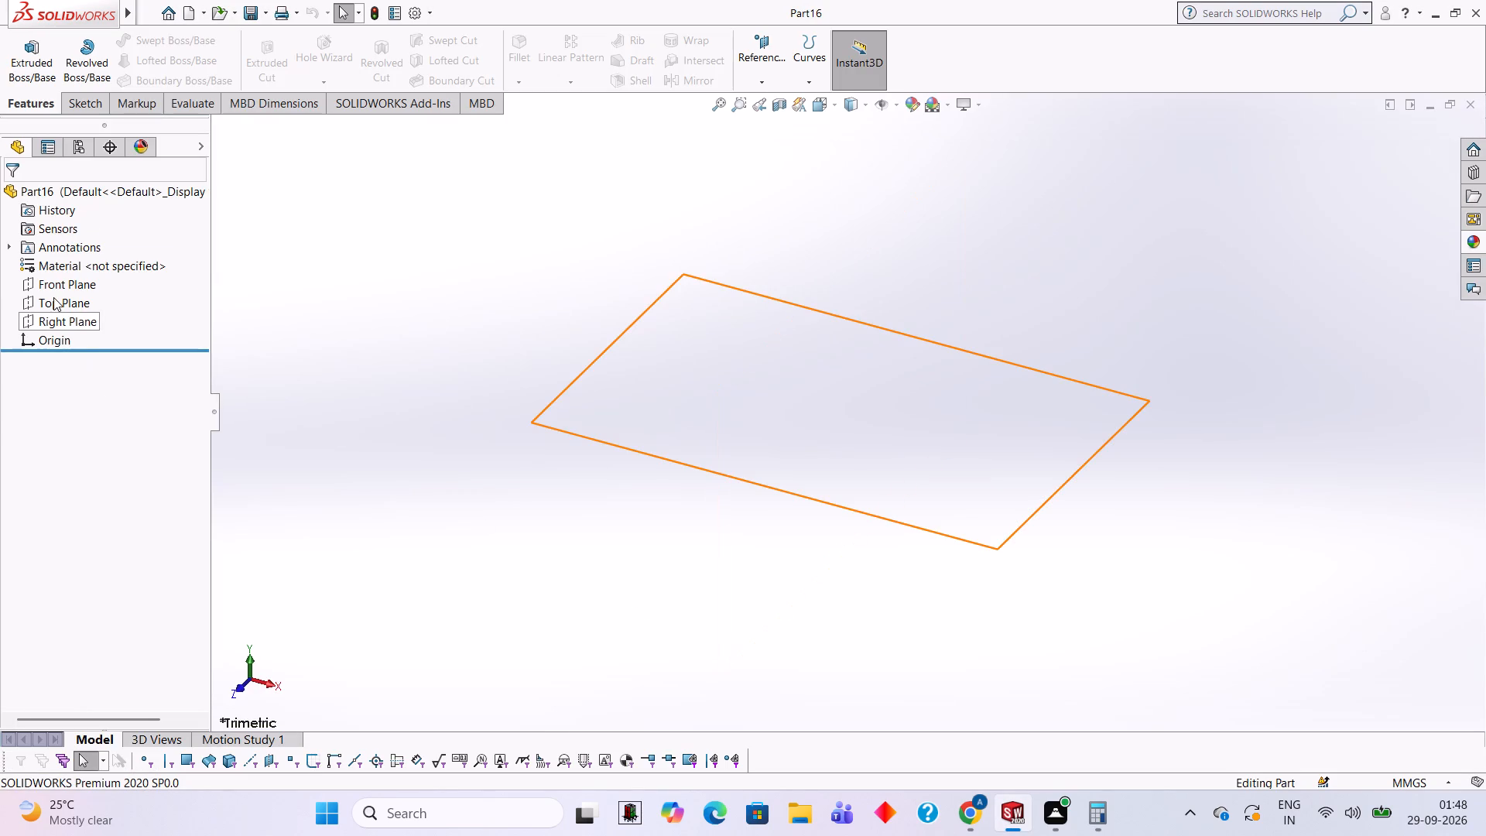
Start a sketch on the Front Plane and draw a 50 mm vertical line upward from the origin.
click(56, 286)
click(65, 260)
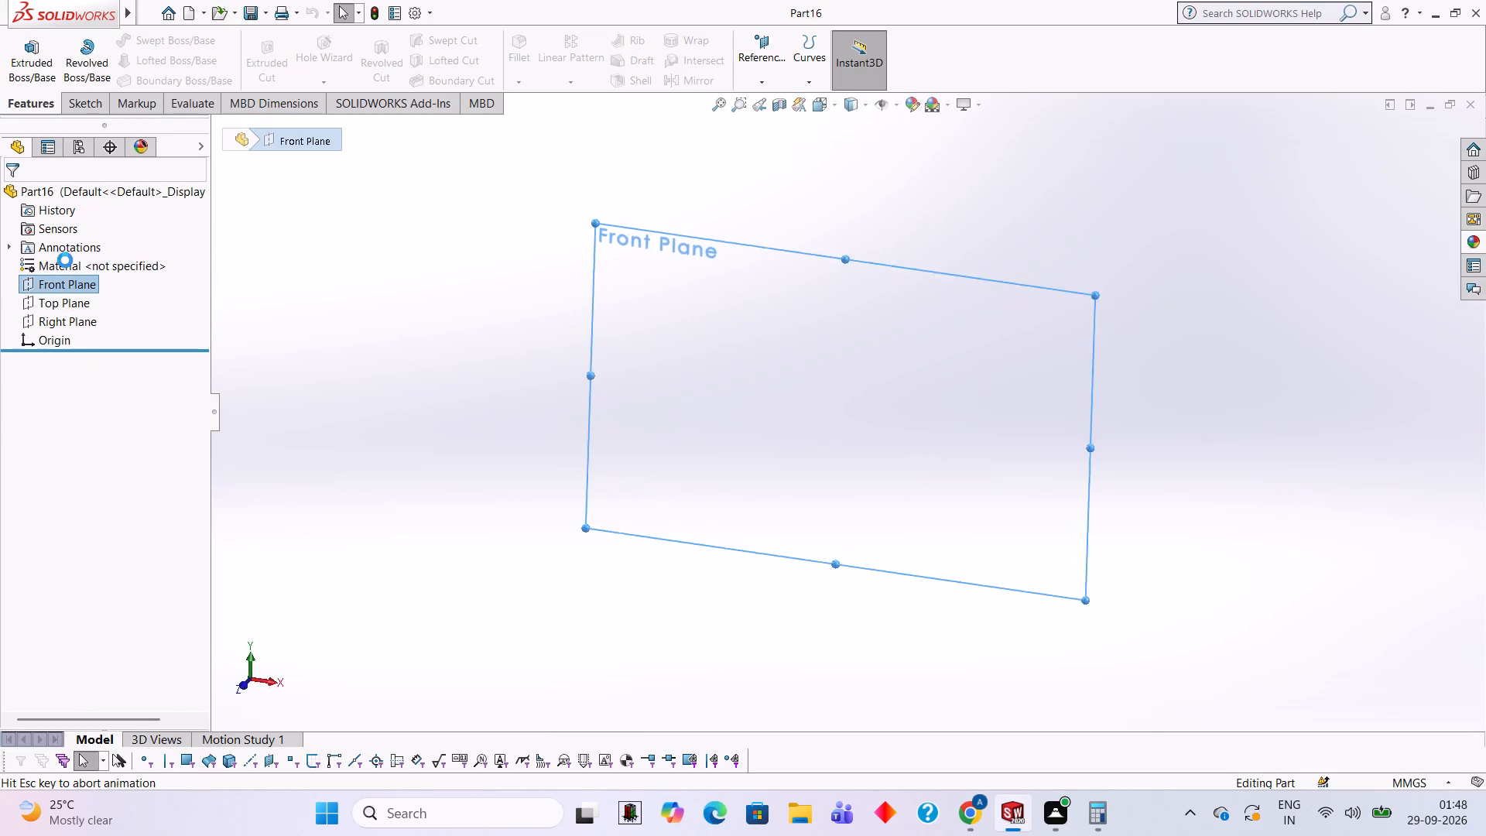
click(683, 317)
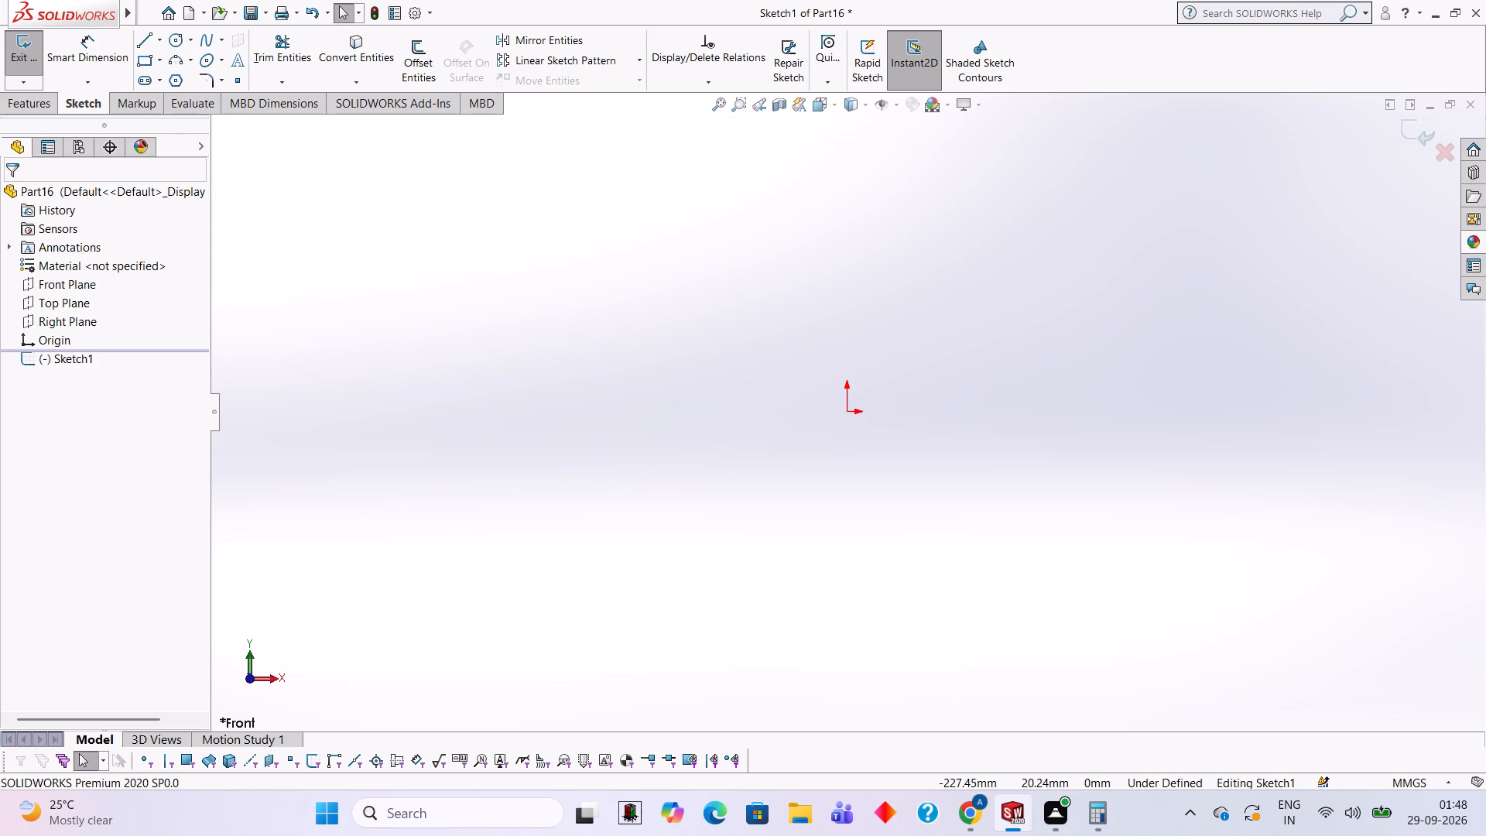
click(146, 42)
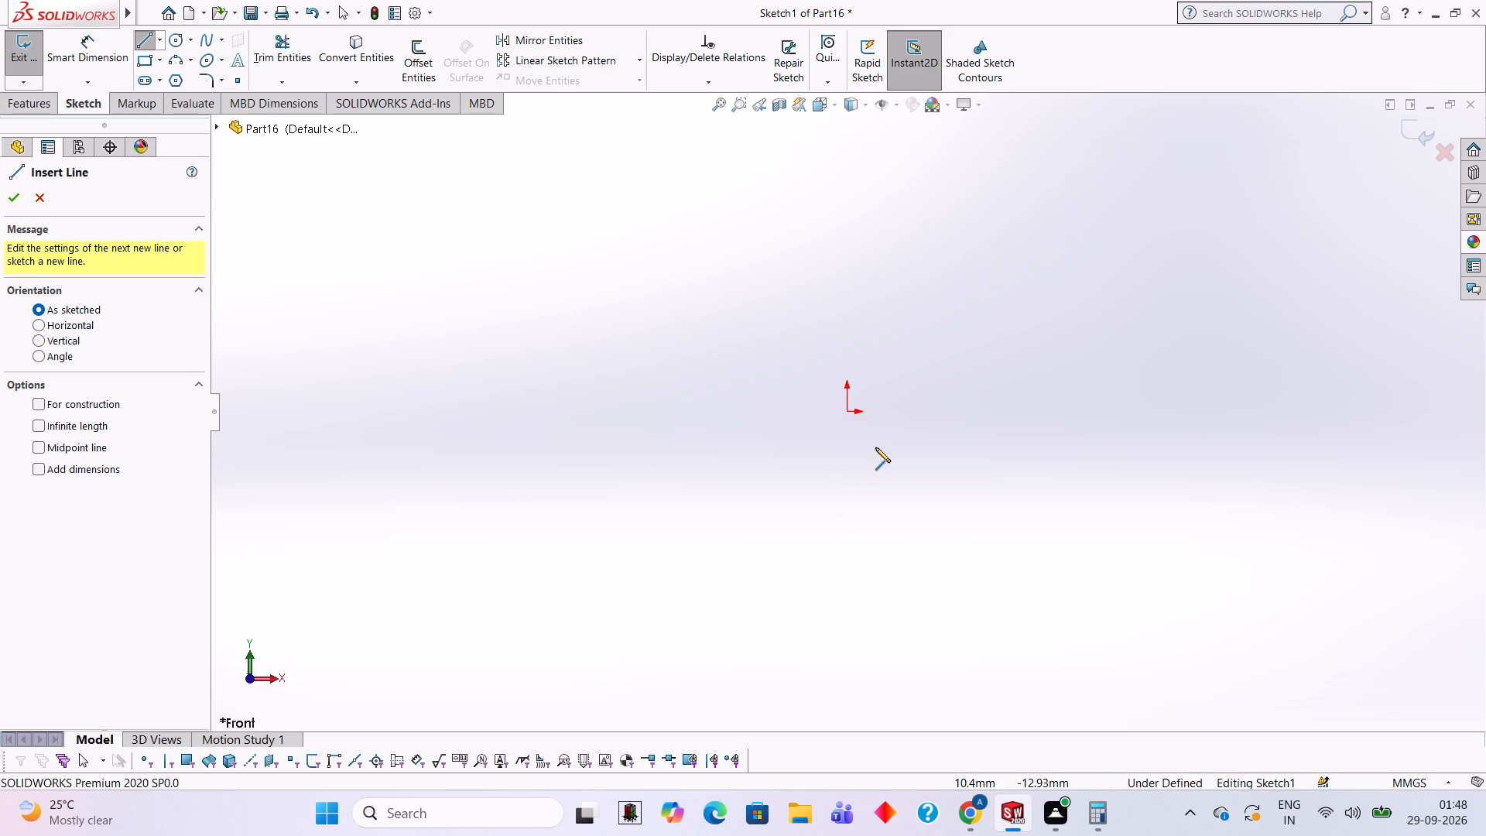
click(844, 411)
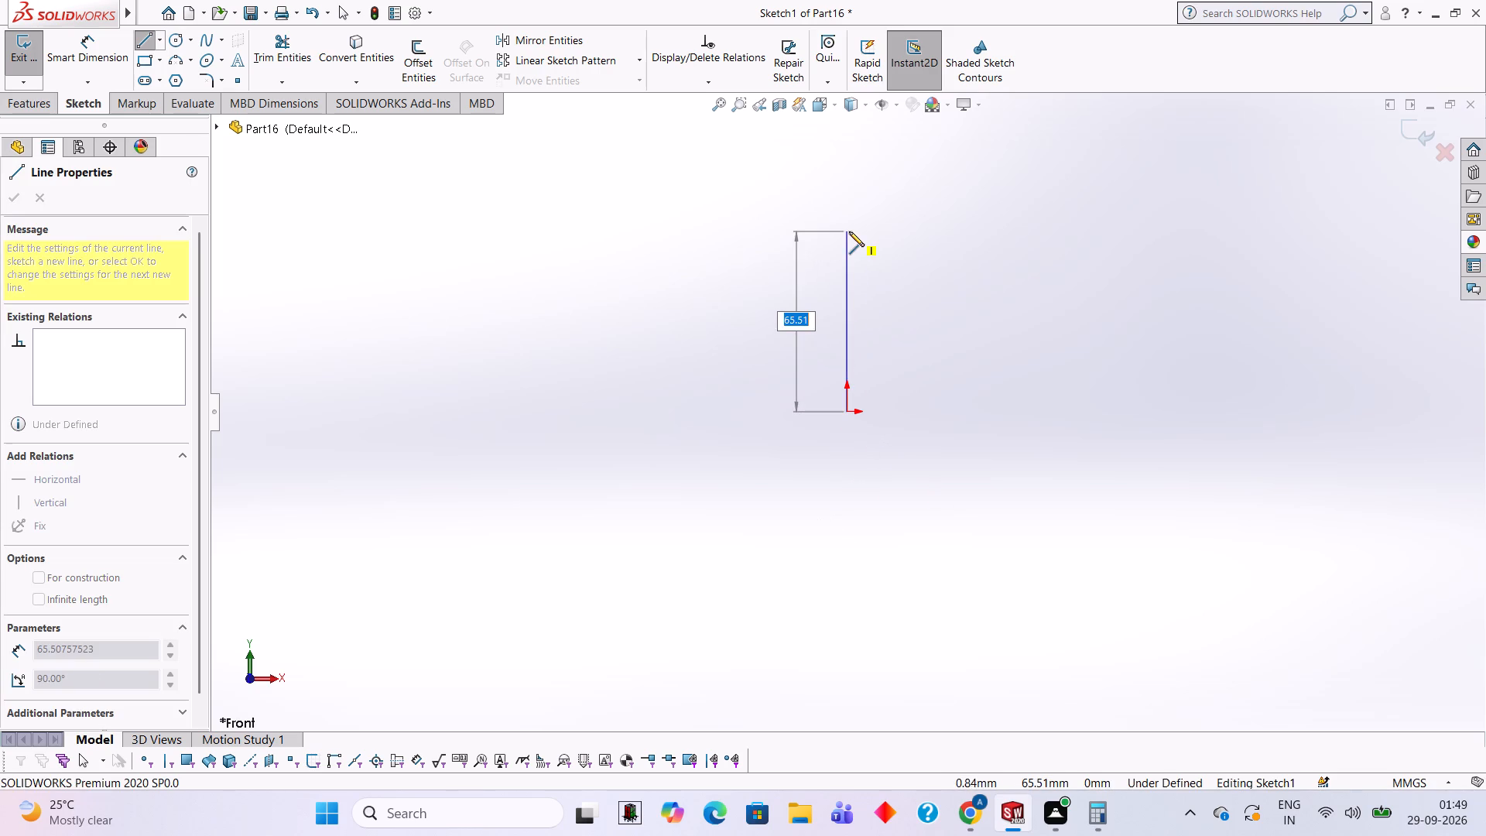
text(50)
key(Return)
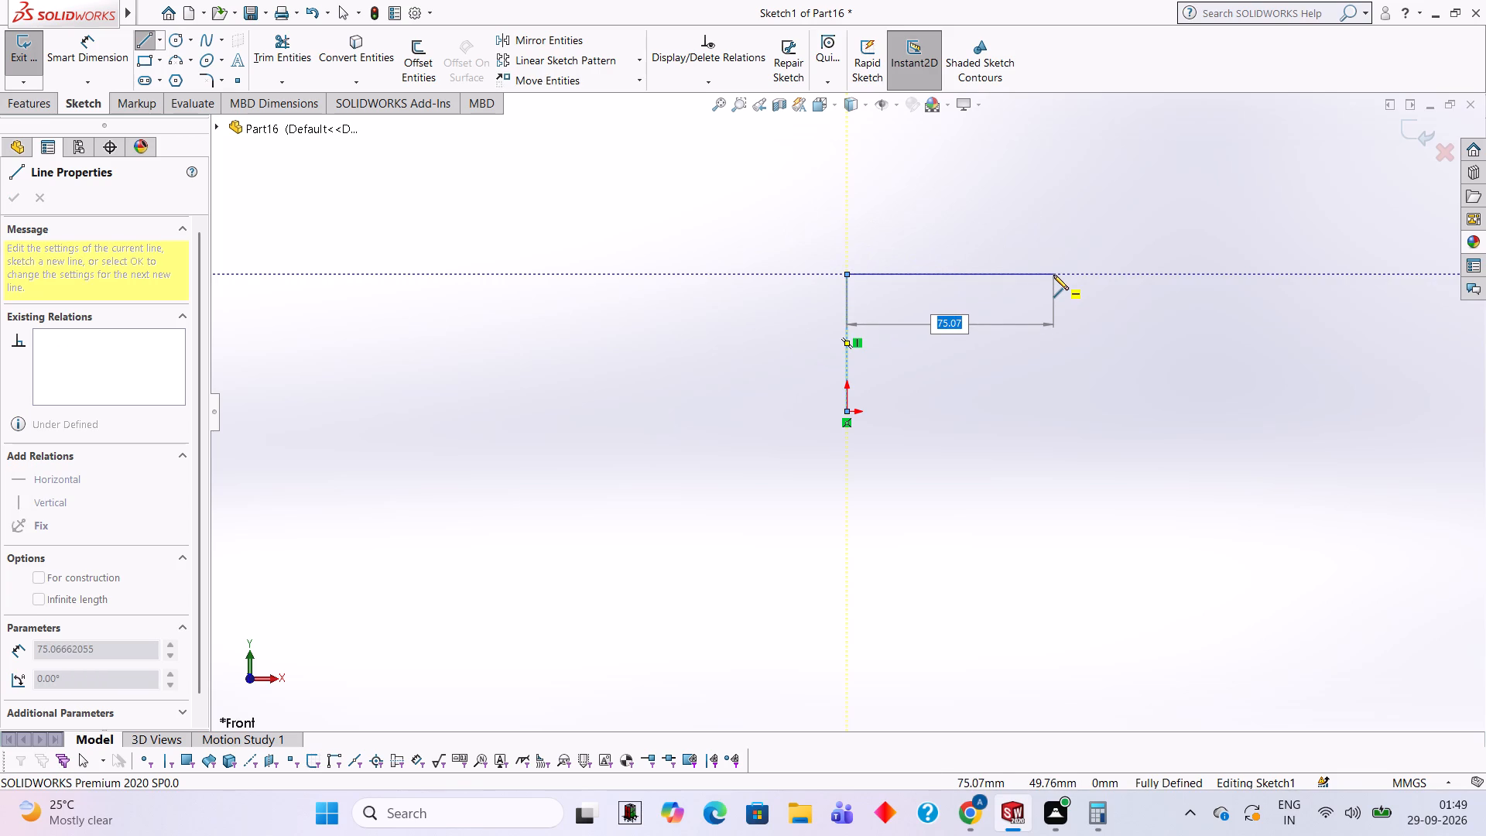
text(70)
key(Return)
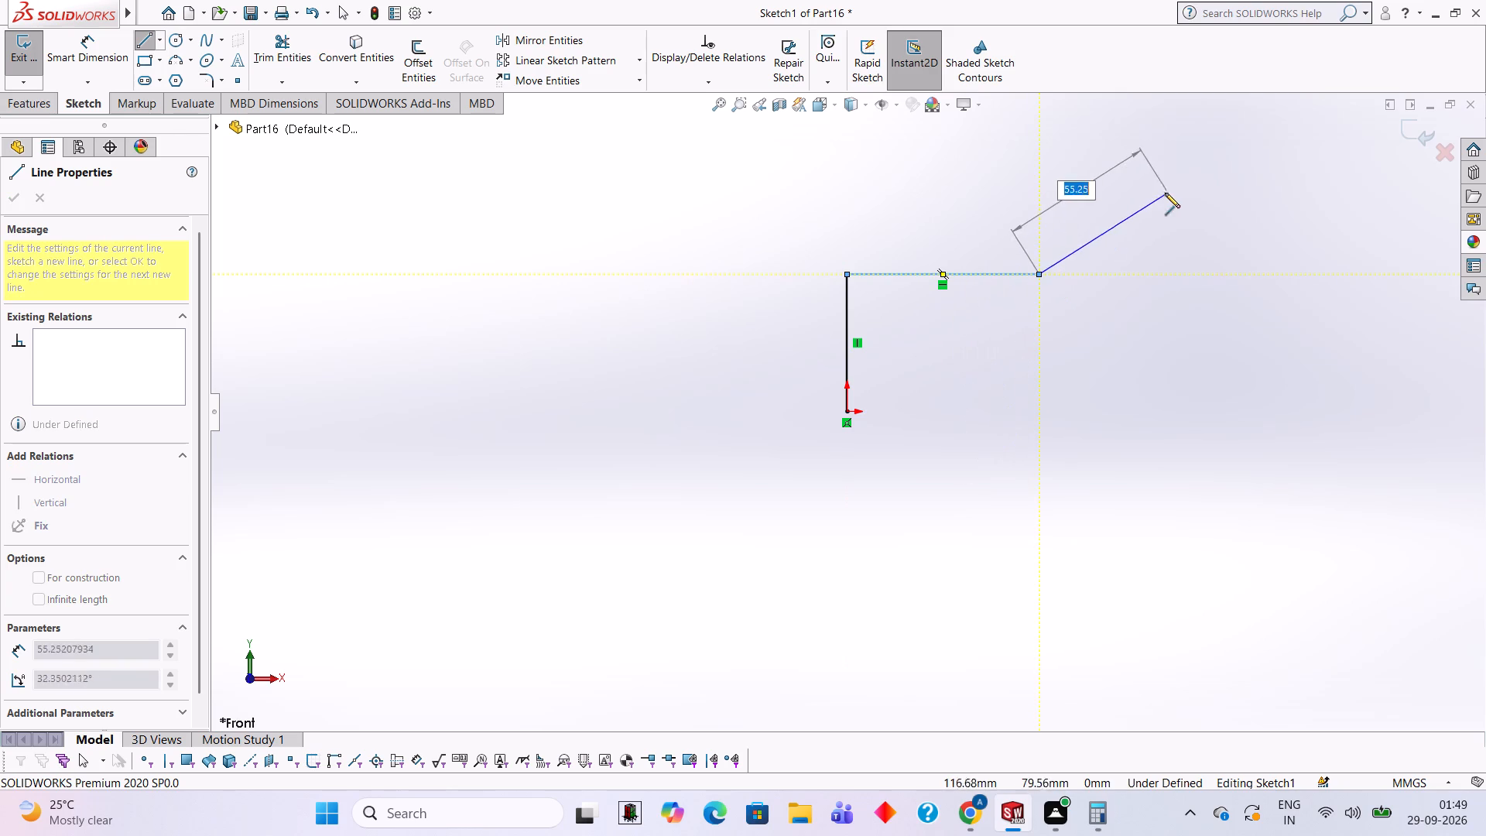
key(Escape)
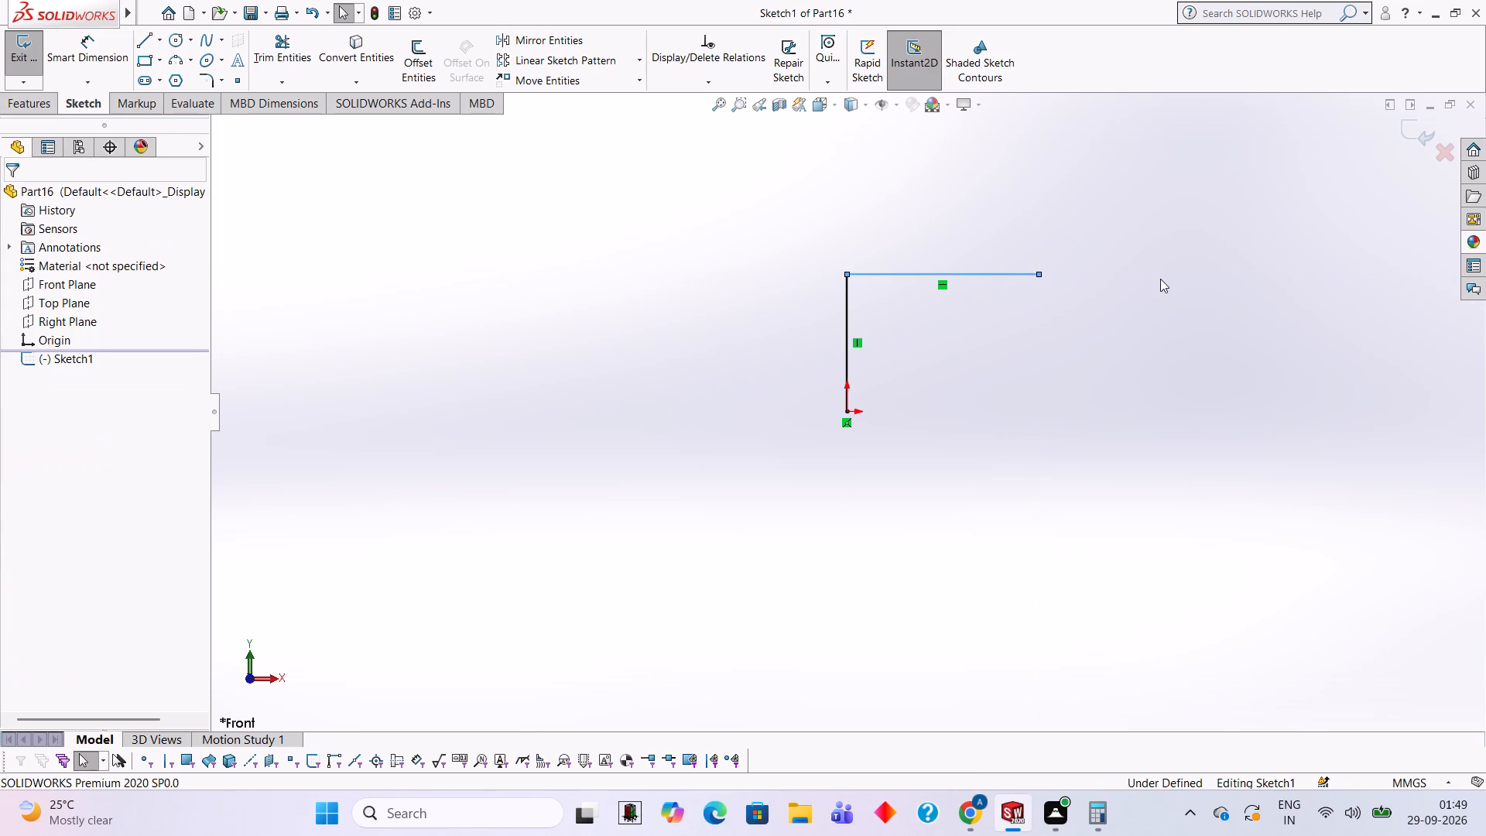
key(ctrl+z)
Complete the rectangle with a 70 mm horizontal top line, a 50 mm vertical line downward and a closing line to the origin.
click(149, 45)
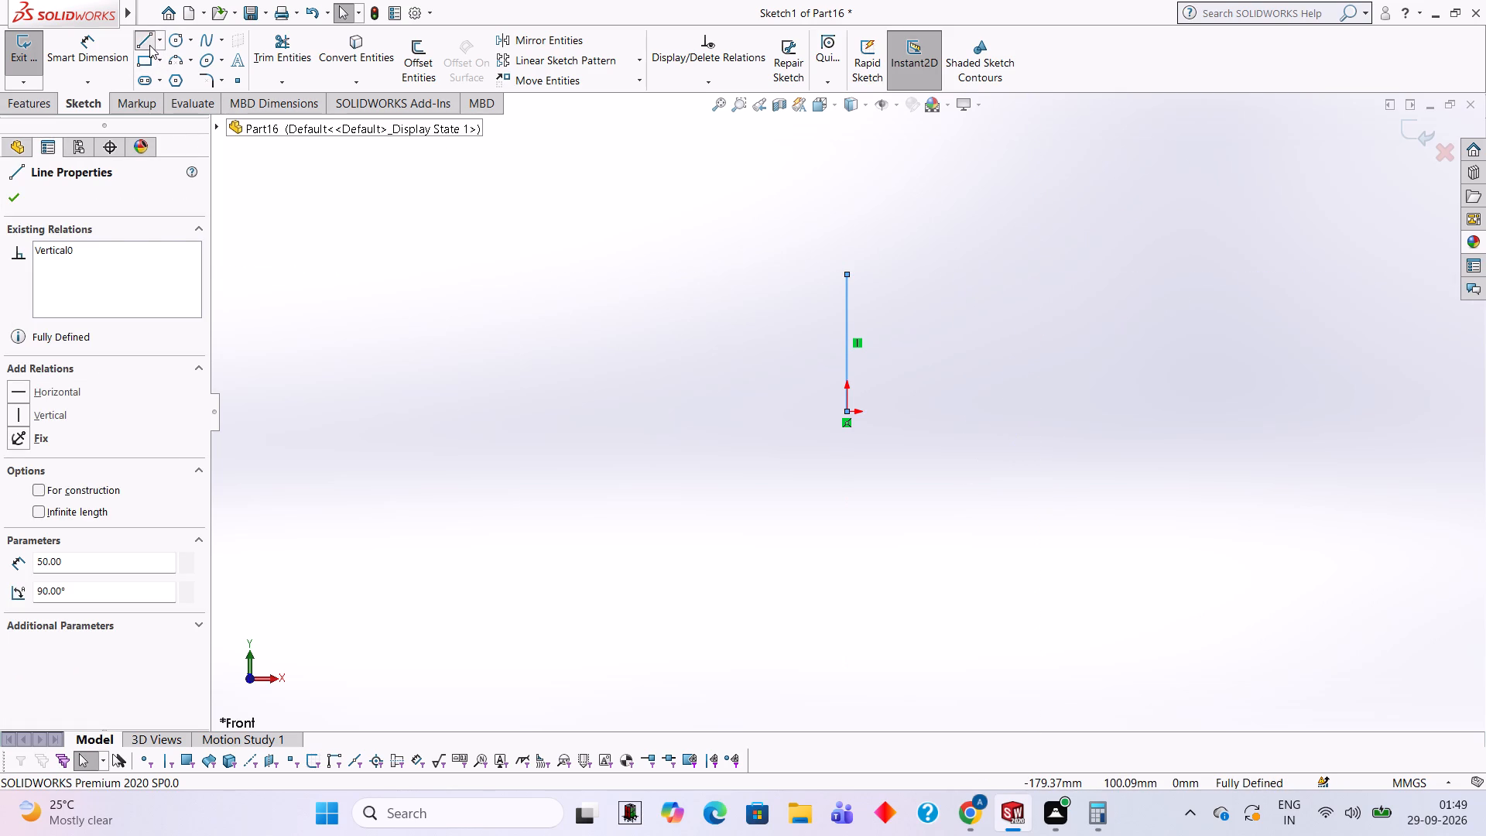
click(846, 276)
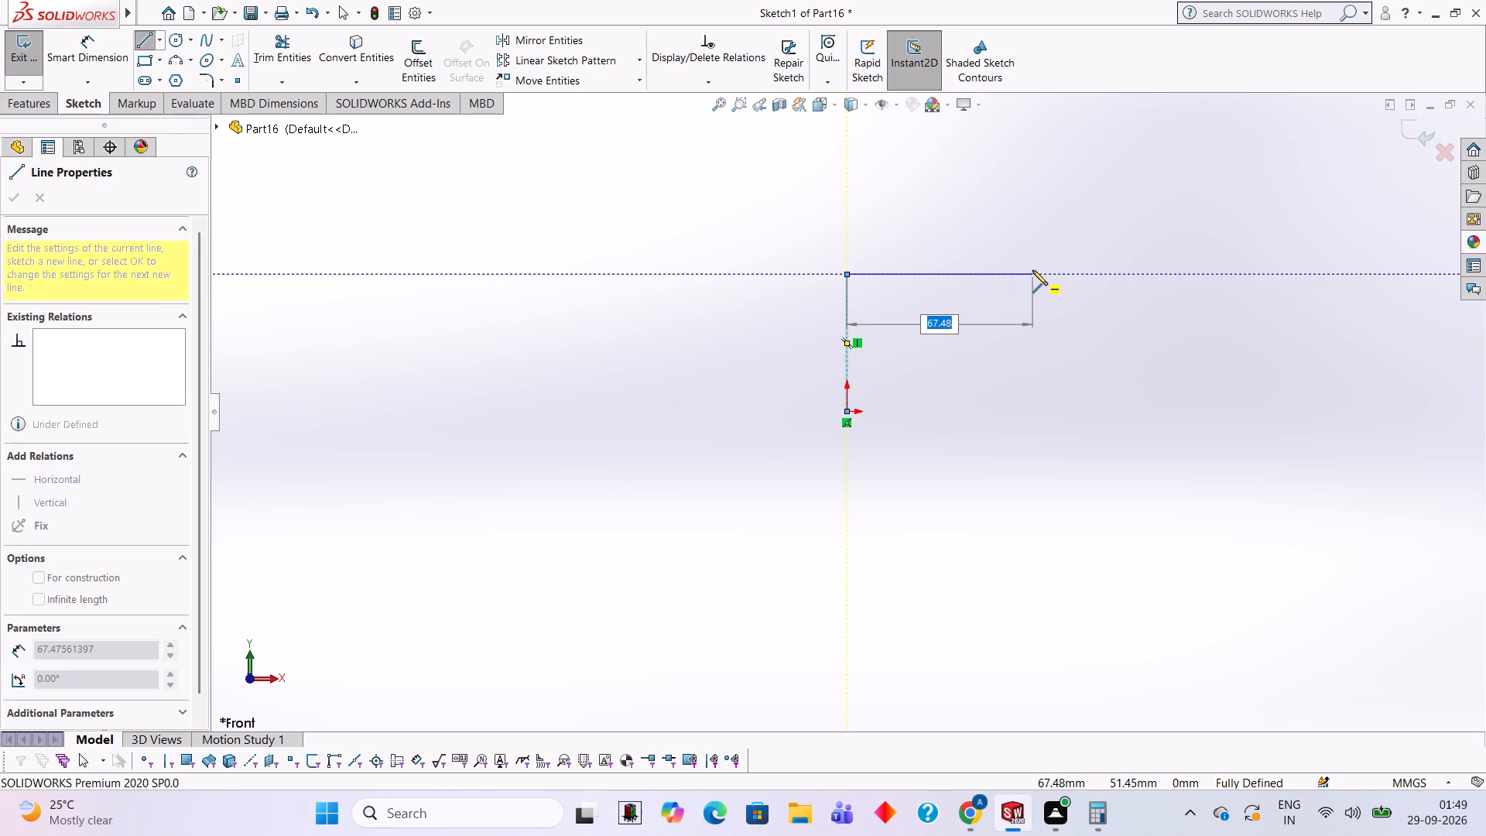
text(70)
key(Return)
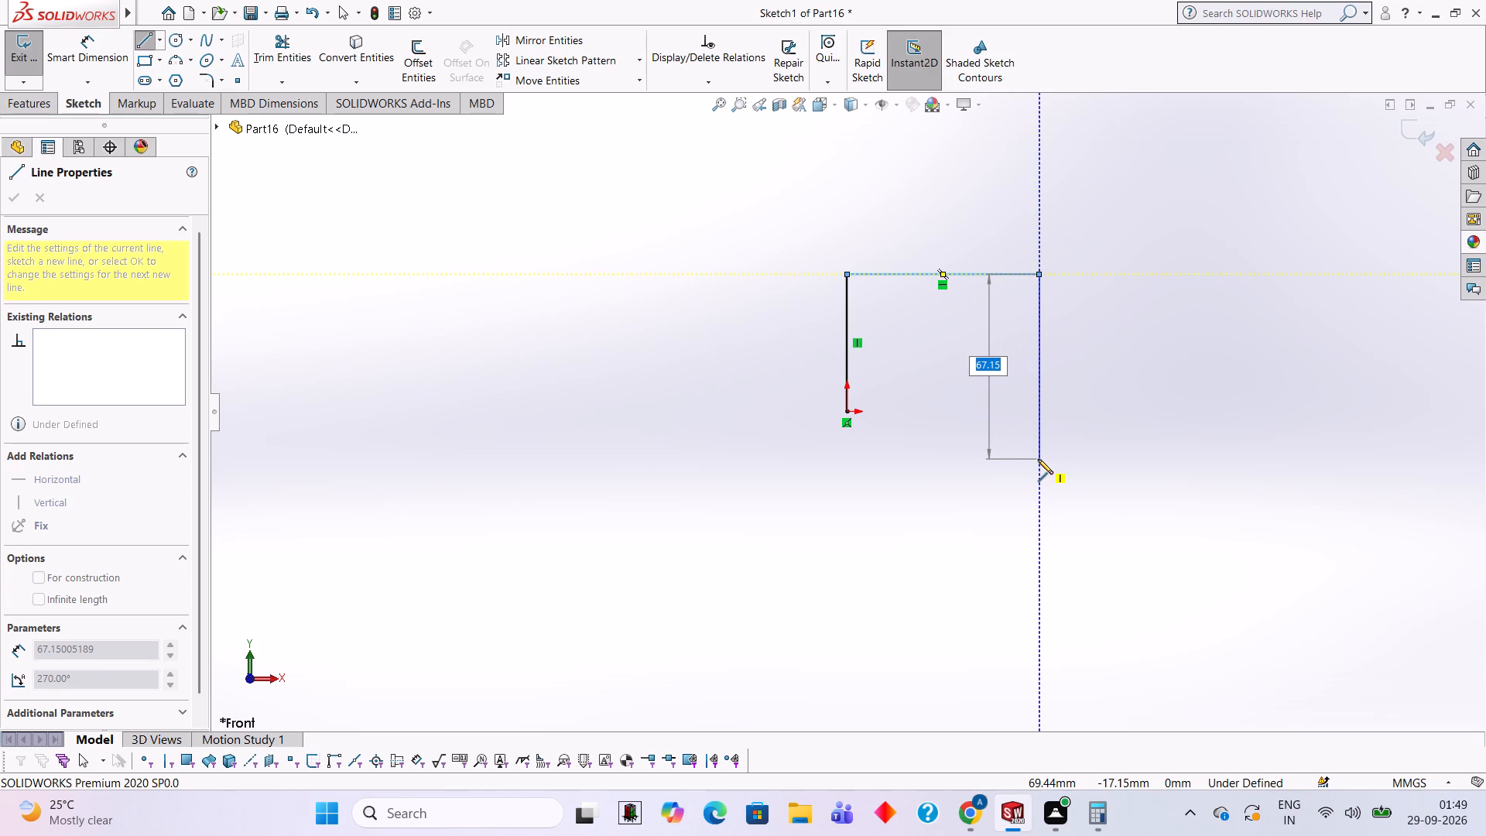
text(50)
key(Return)
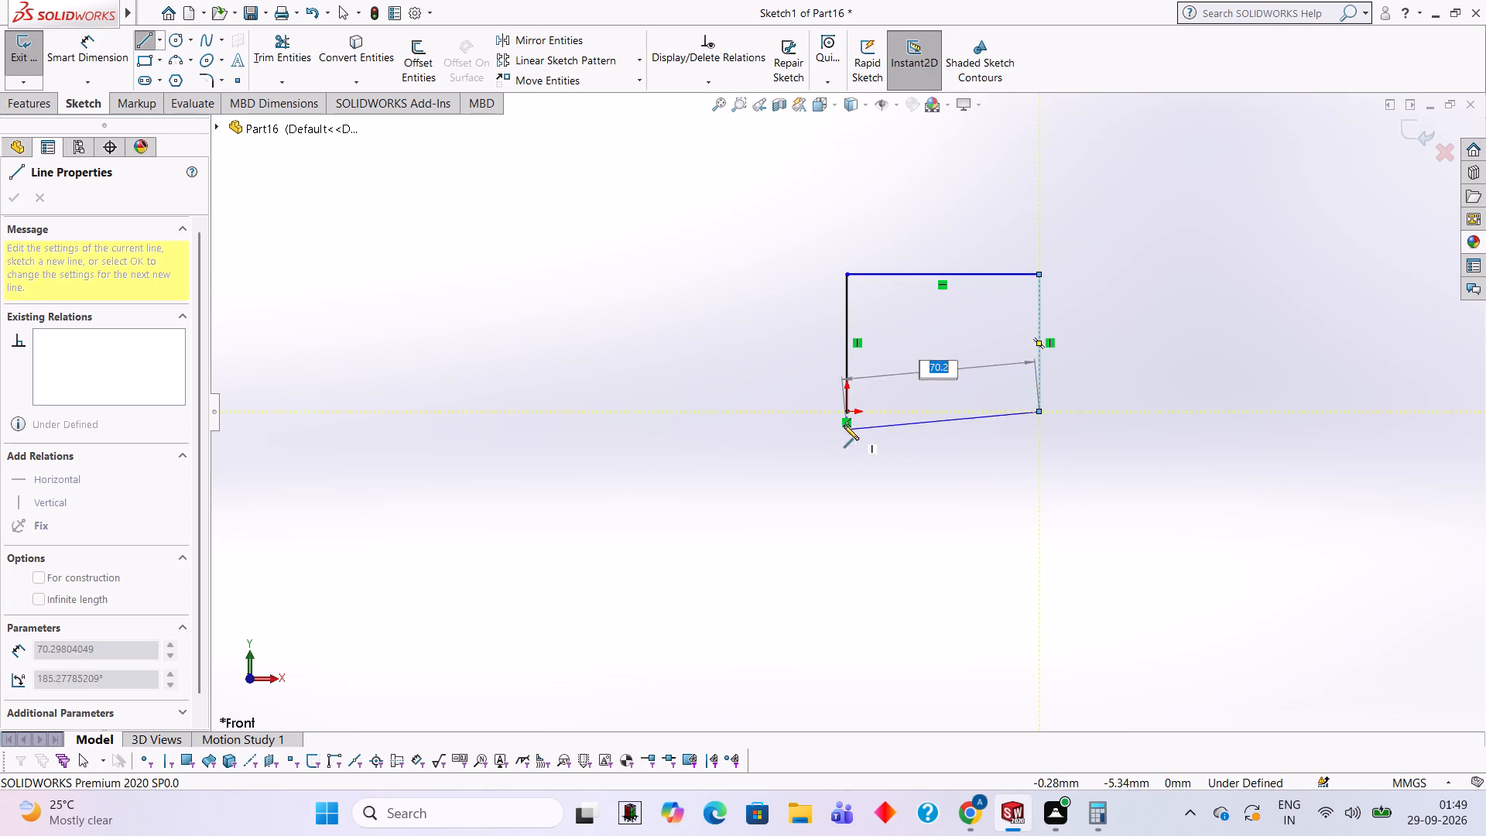
click(845, 411)
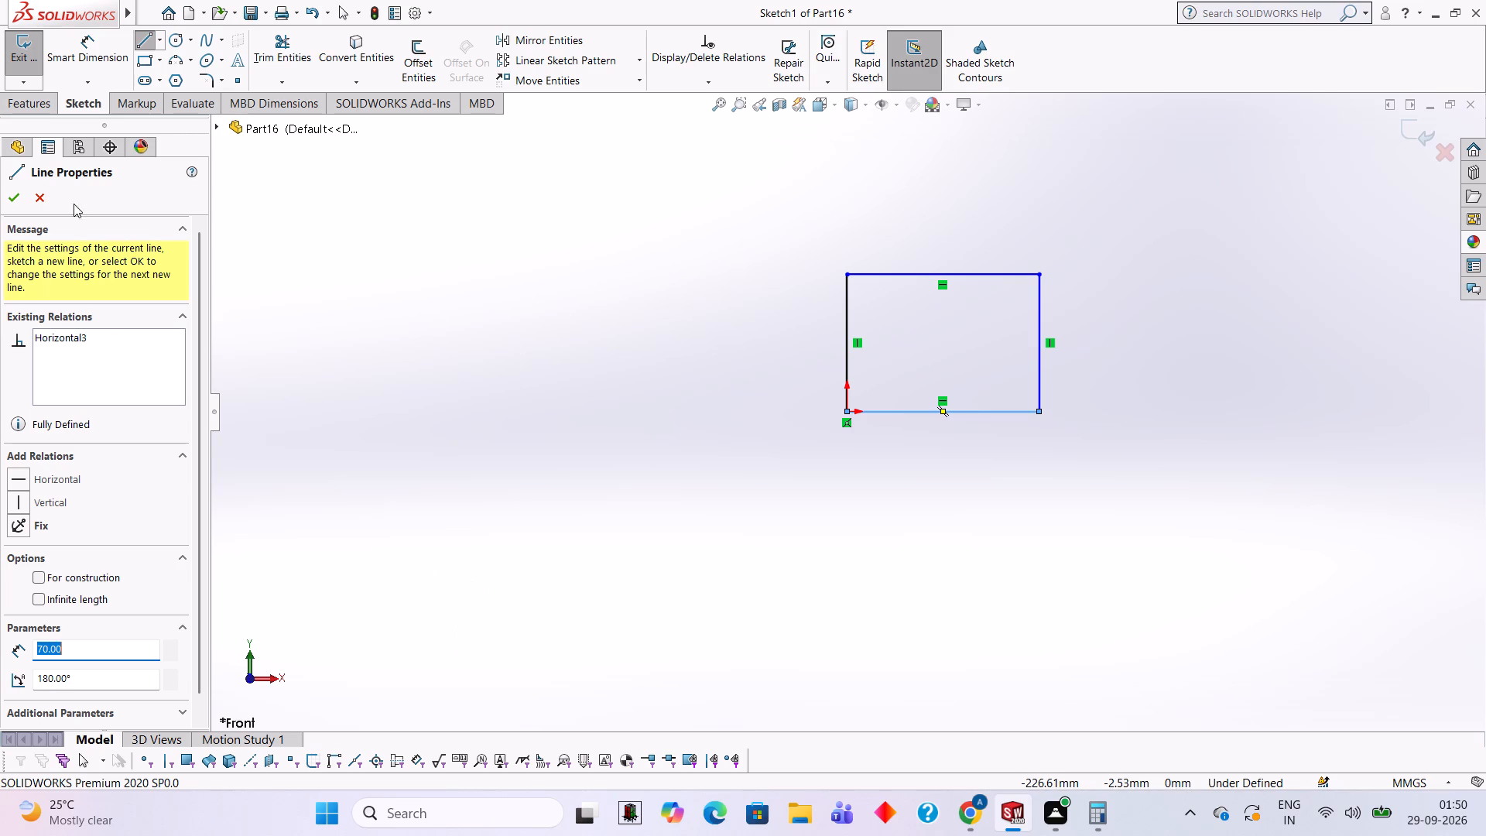
Extrude the rectangular sketch as a blind boss 15 mm deep.
click(26, 111)
click(36, 56)
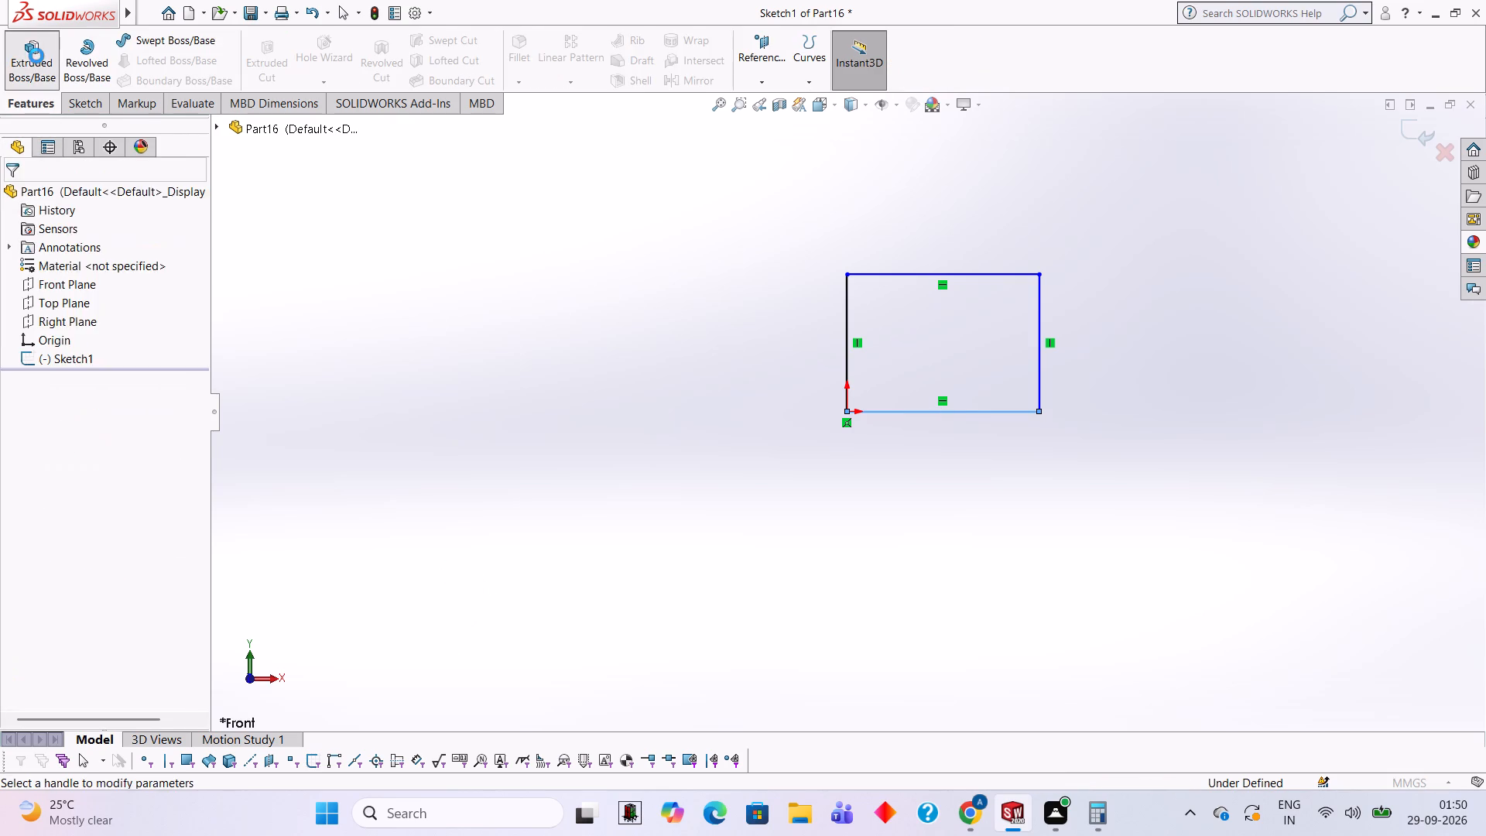
text(15)
key(Return)
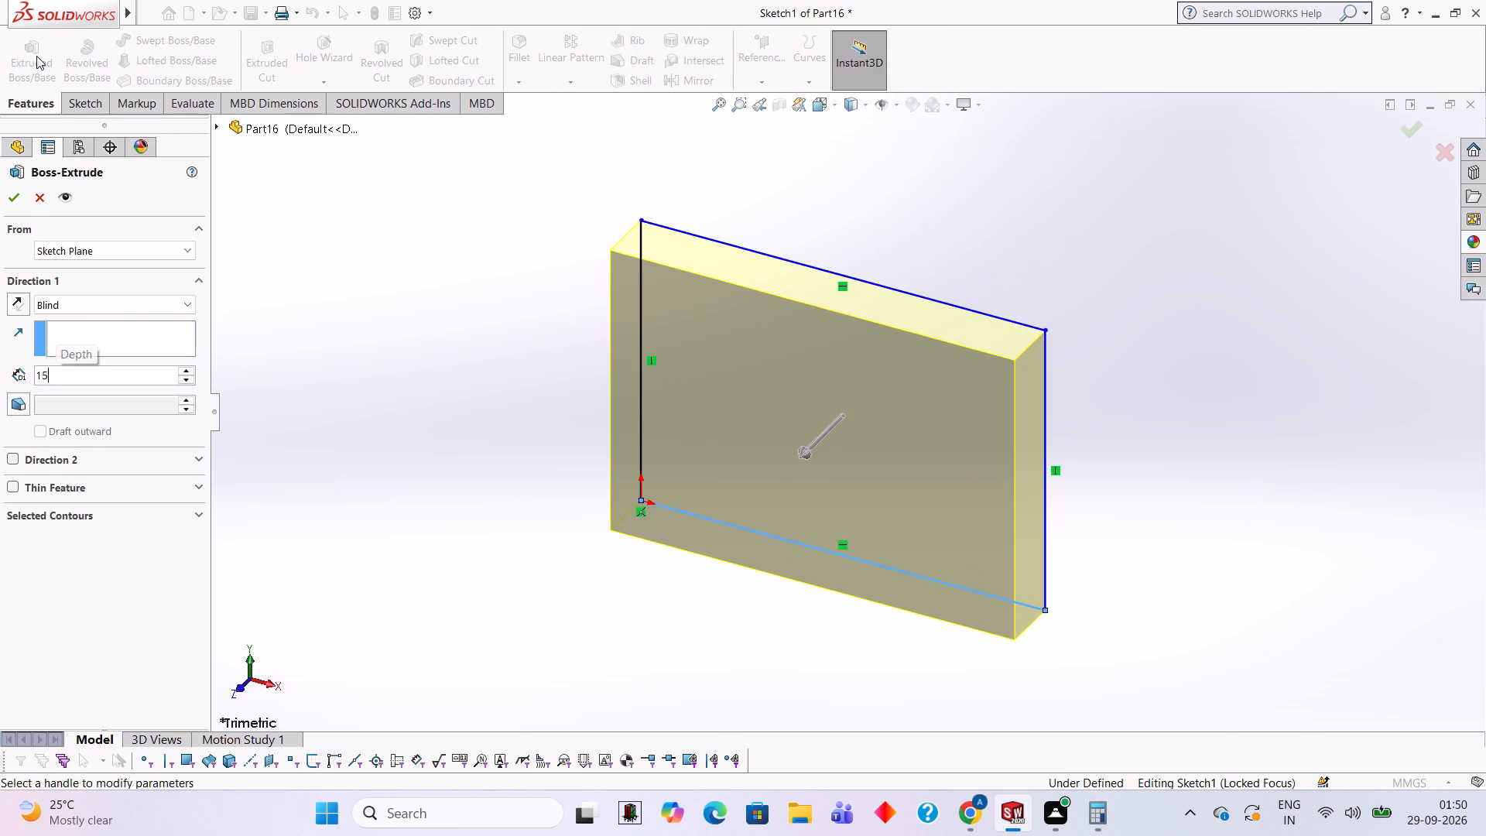
click(6, 204)
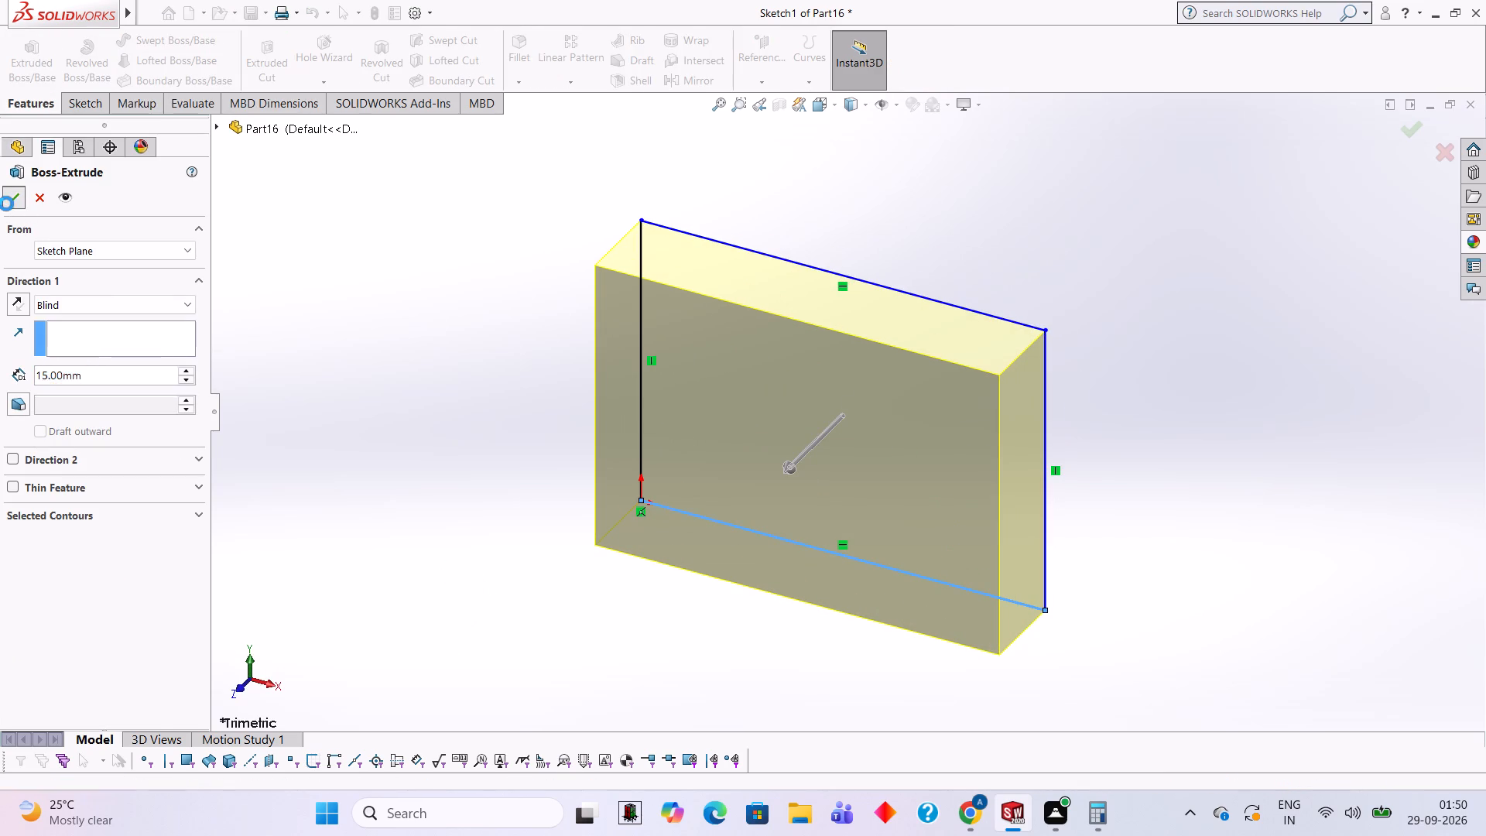
click(476, 303)
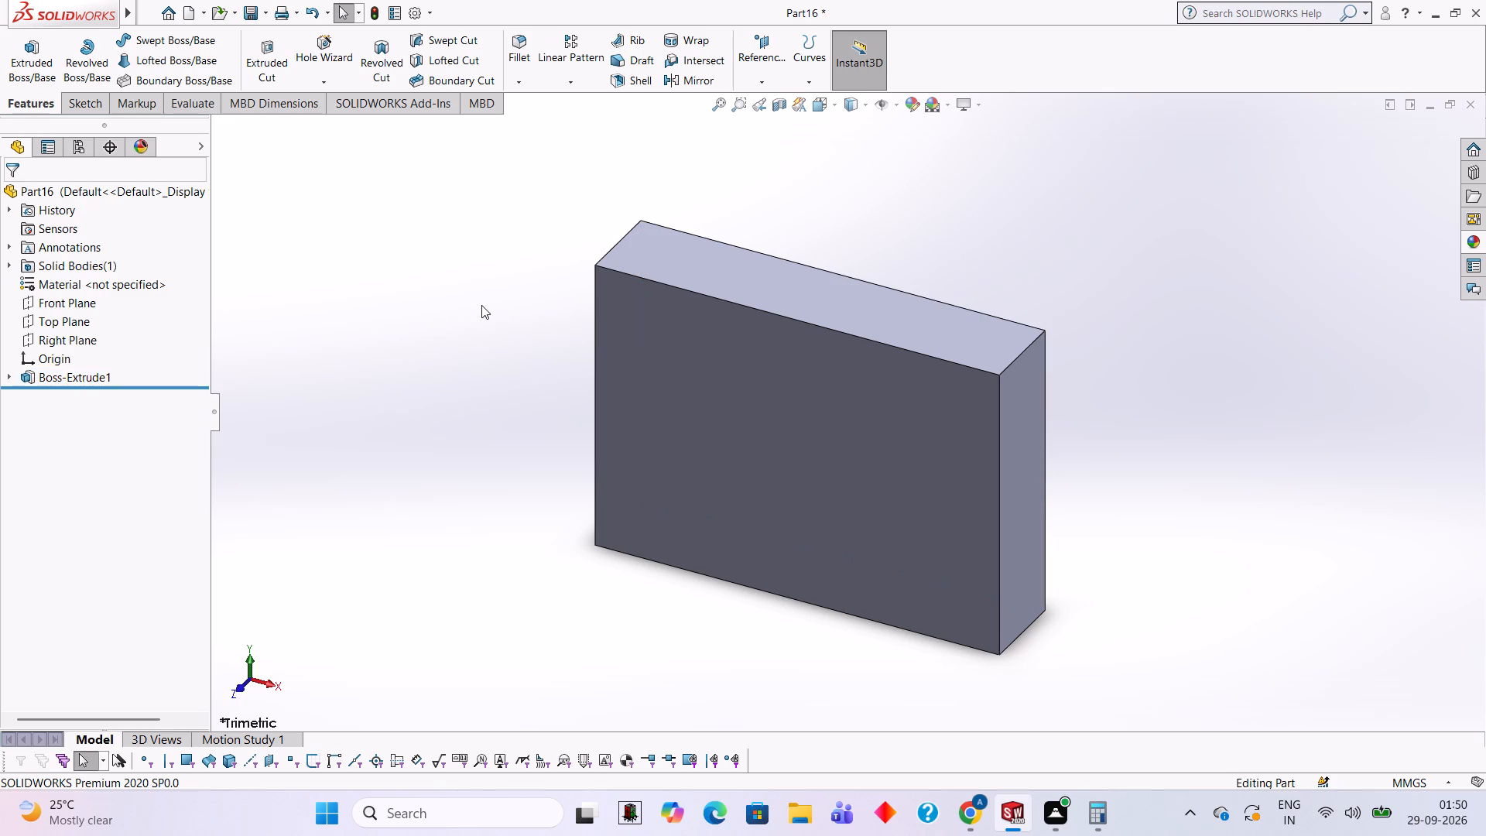
Start a new sketch on the block's narrow end face that contains the origin.
middle_drag(1091, 299, 1242, 245)
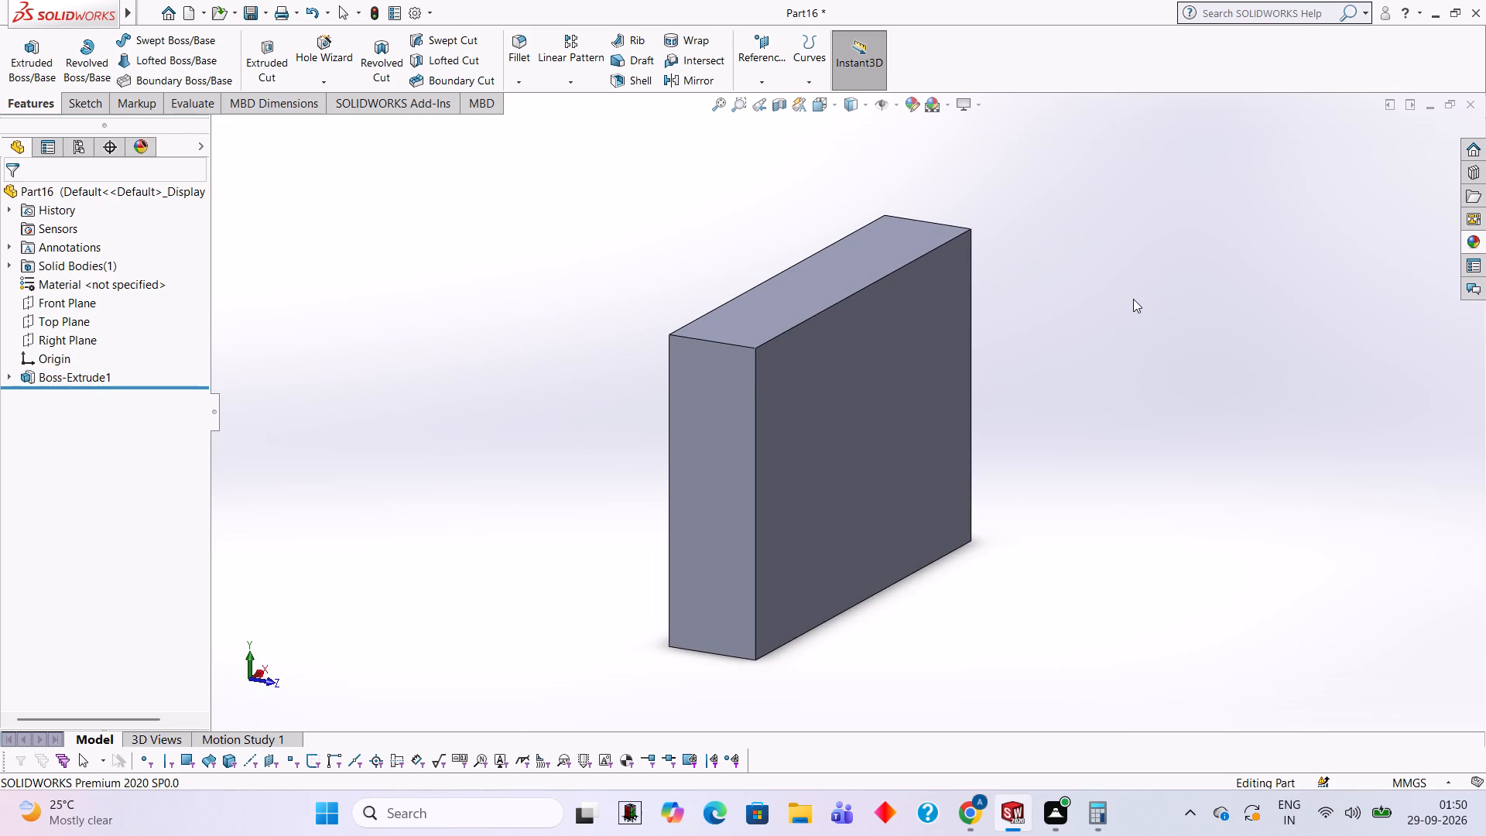
middle_drag(1079, 296, 1049, 282)
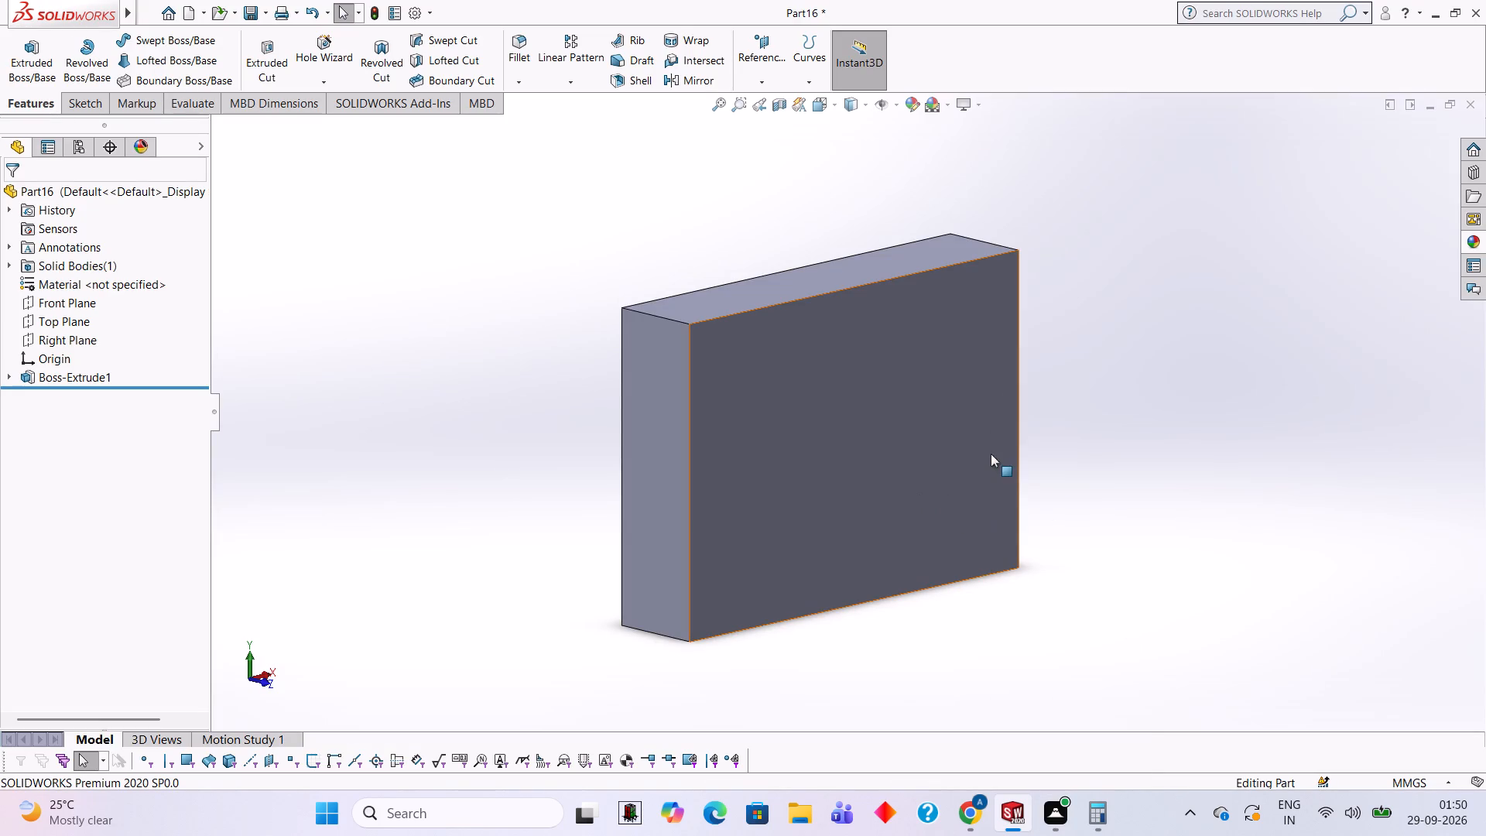
middle_drag(1128, 421, 1156, 435)
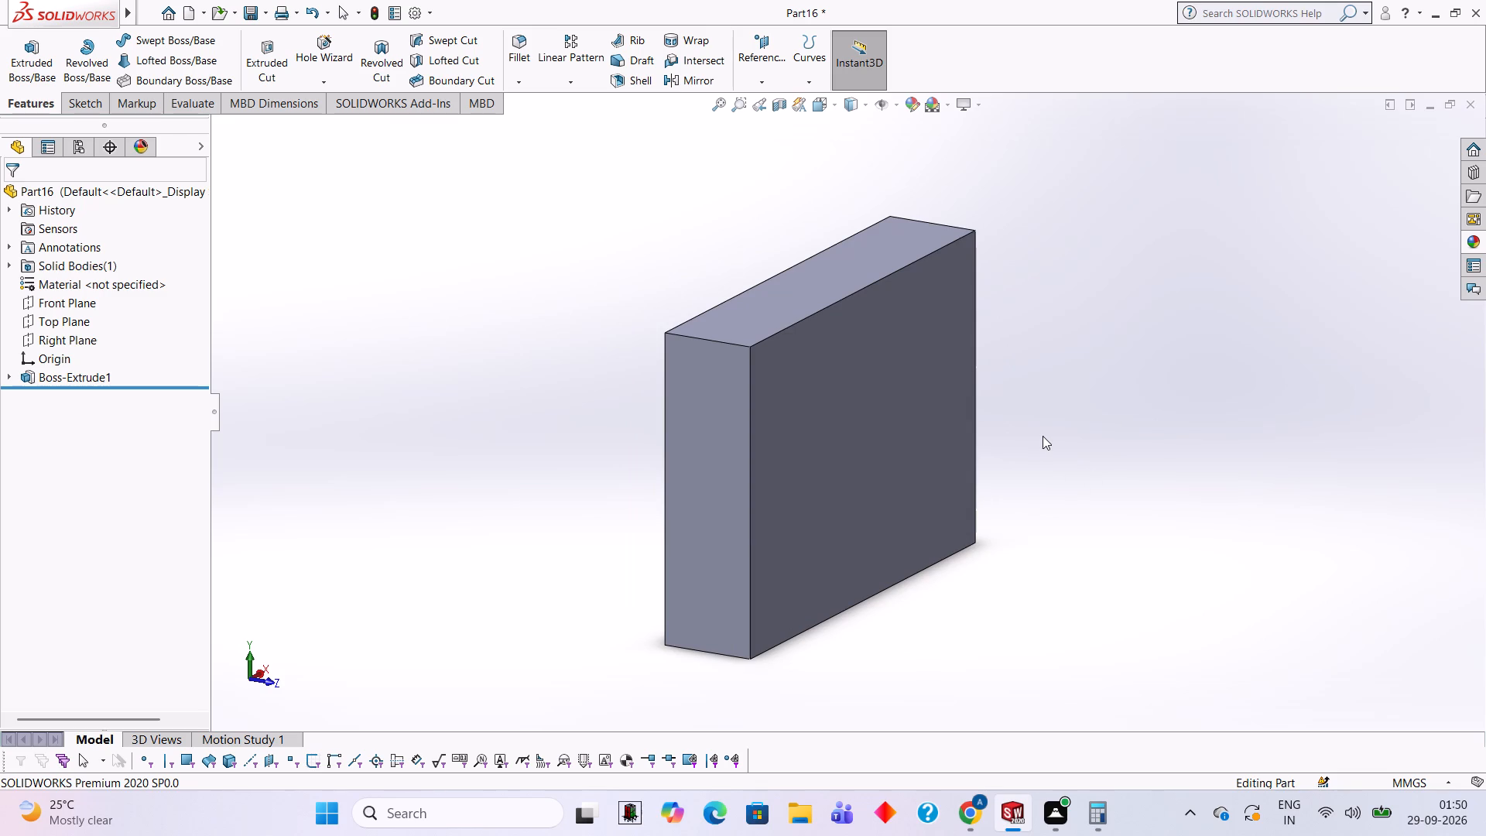
middle_drag(1082, 385, 1081, 385)
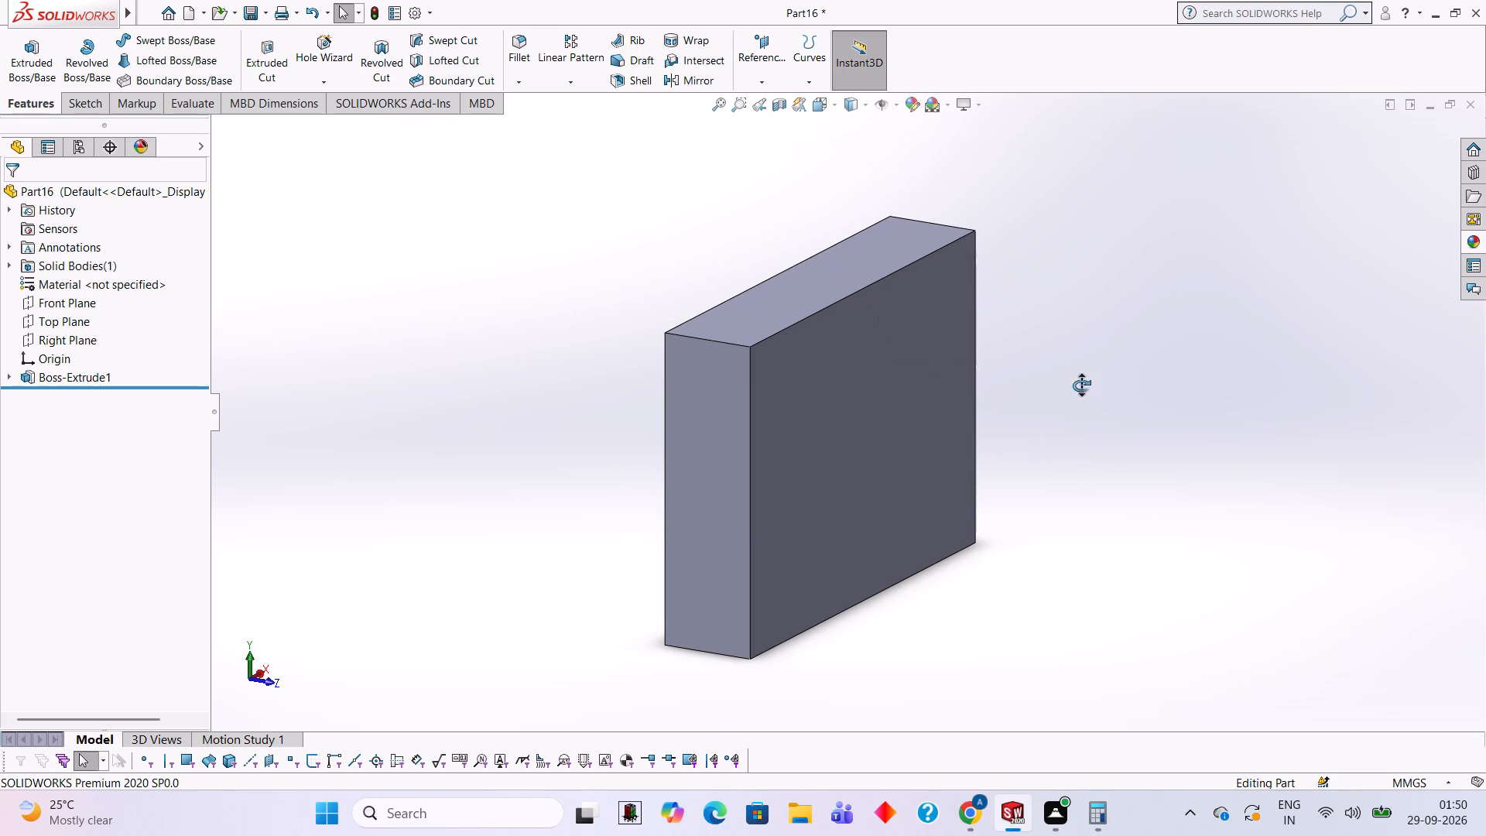
middle_drag(1081, 385, 1065, 386)
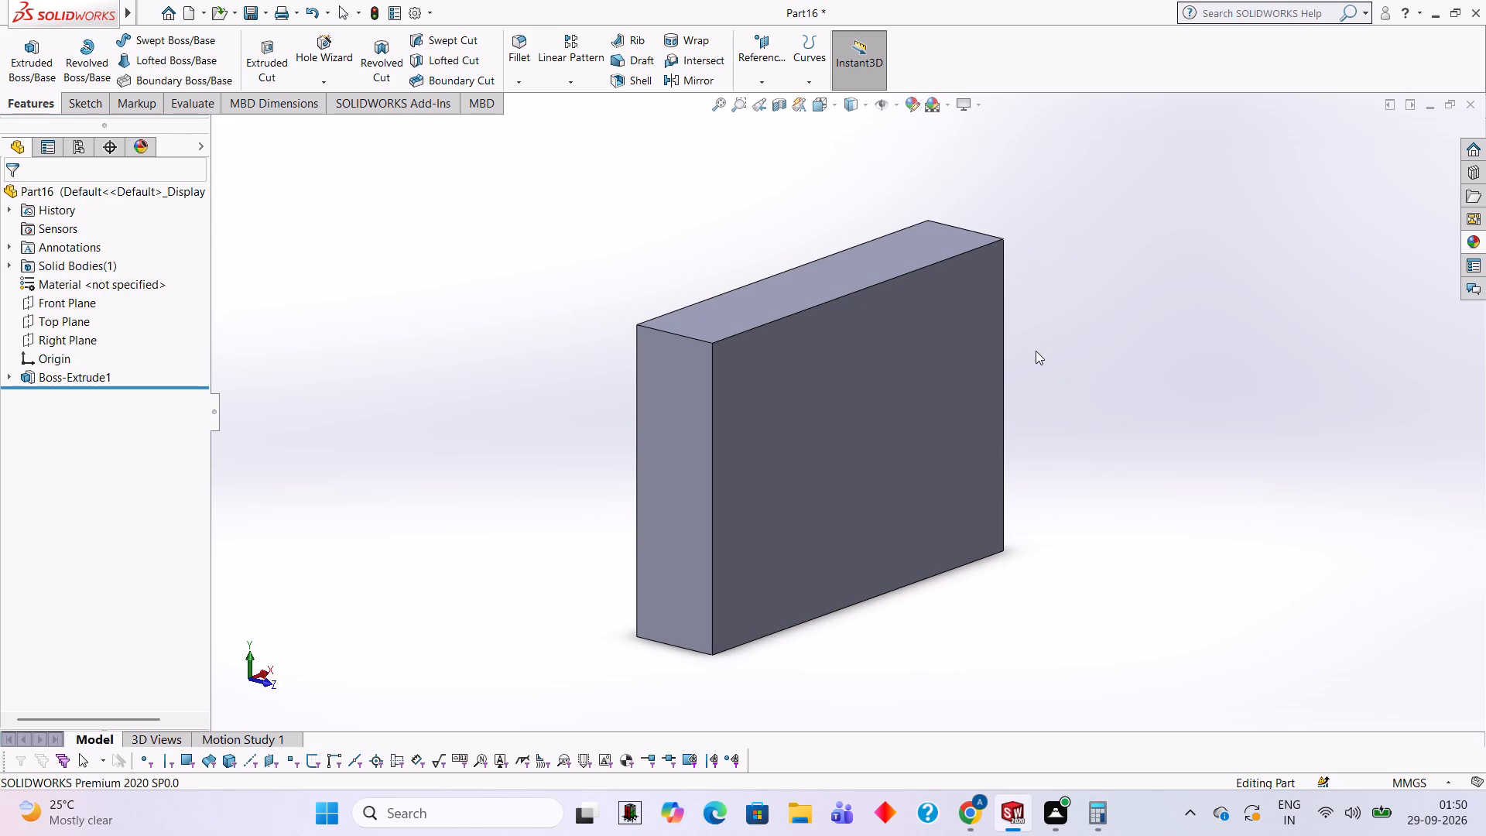
middle_drag(1021, 295, 1028, 294)
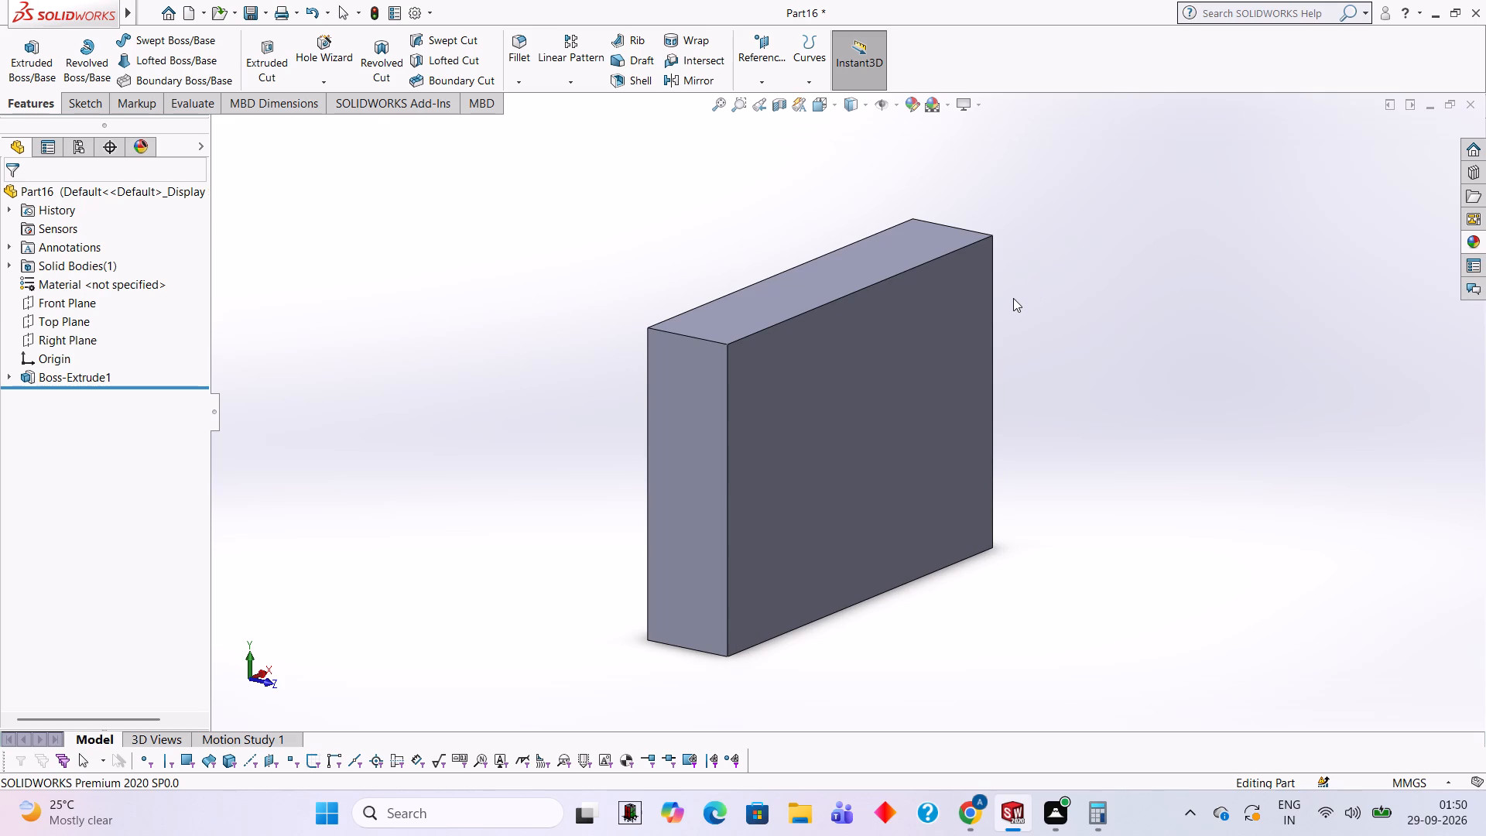
click(676, 440)
click(739, 400)
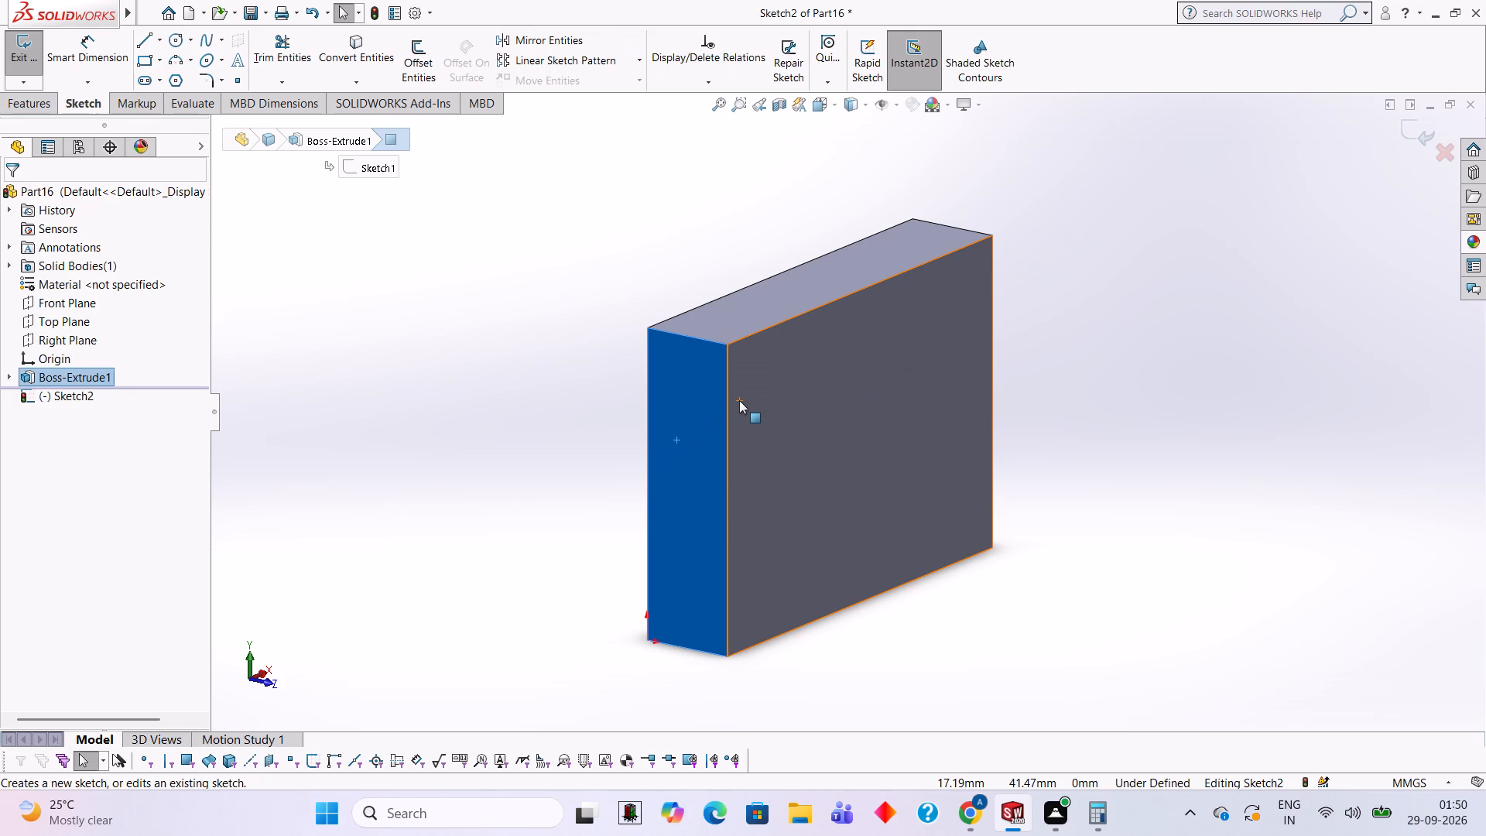
key(ctrl+8)
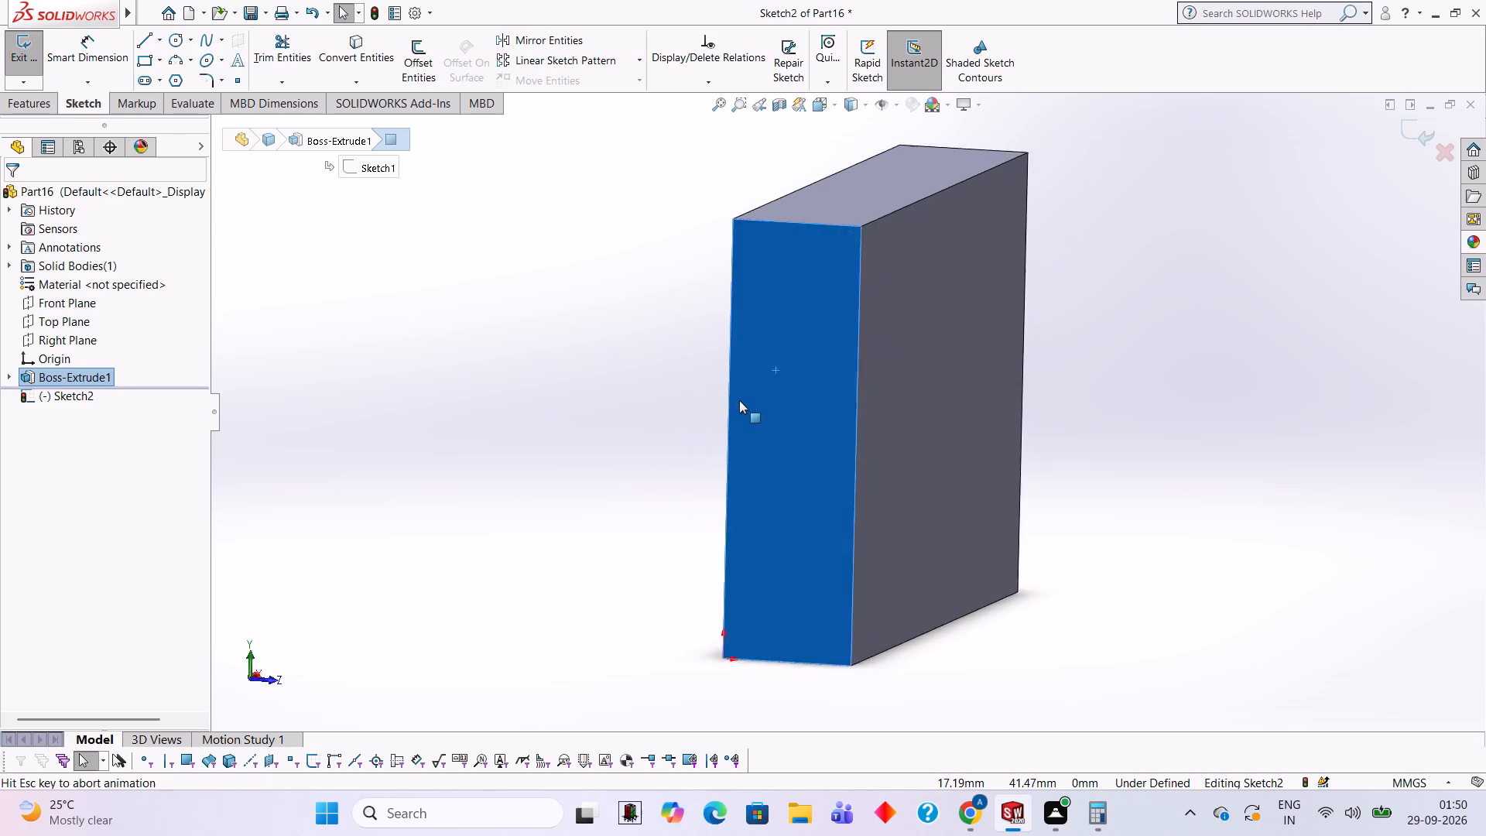
scroll(984, 212, up, 2)
scroll(986, 194, down, 2)
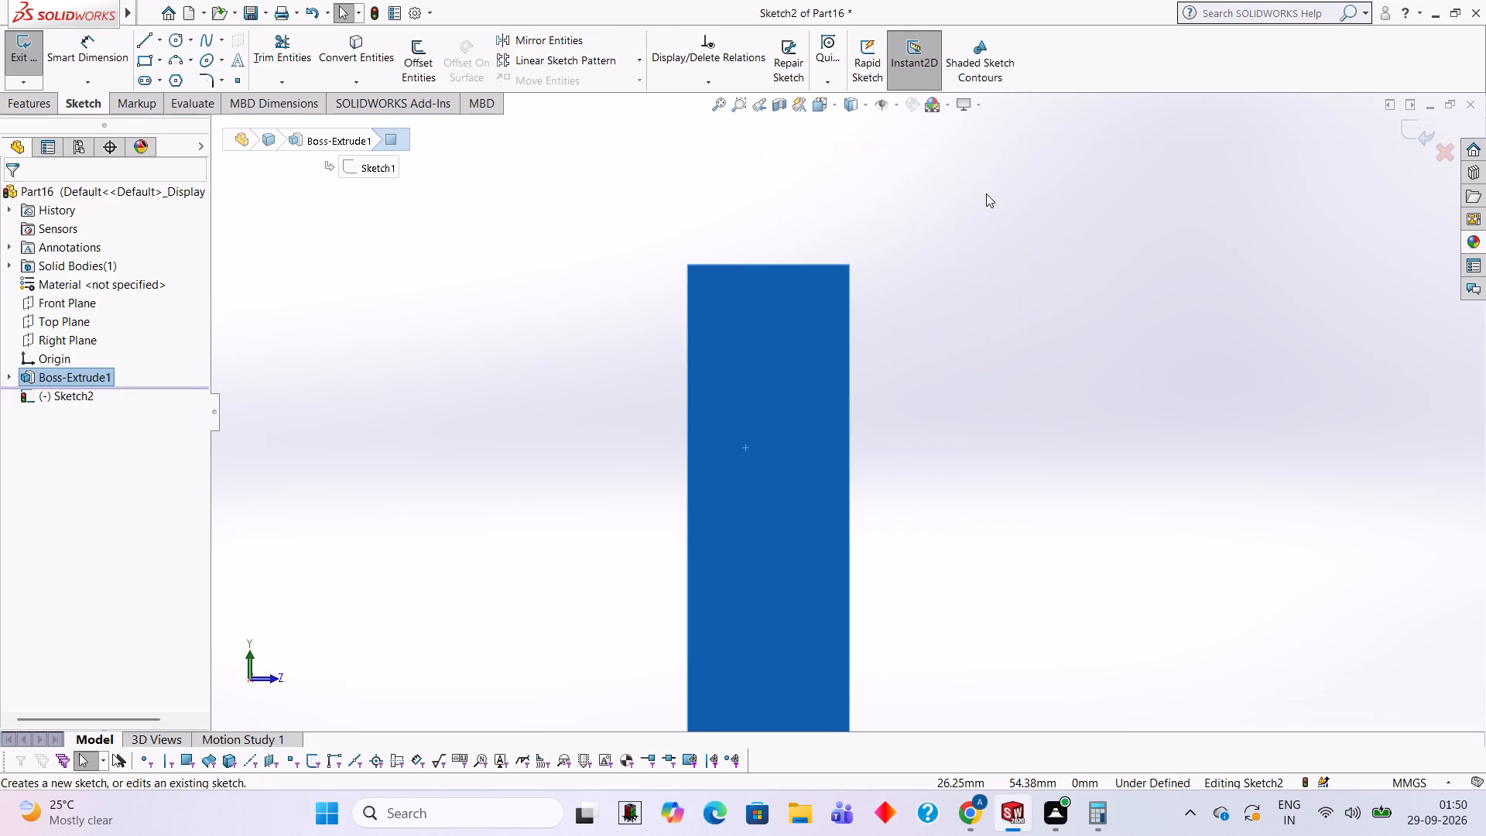
scroll(1037, 620, up, 1)
scroll(1037, 620, down, 1)
scroll(1003, 651, up, 2)
scroll(1003, 651, down, 2)
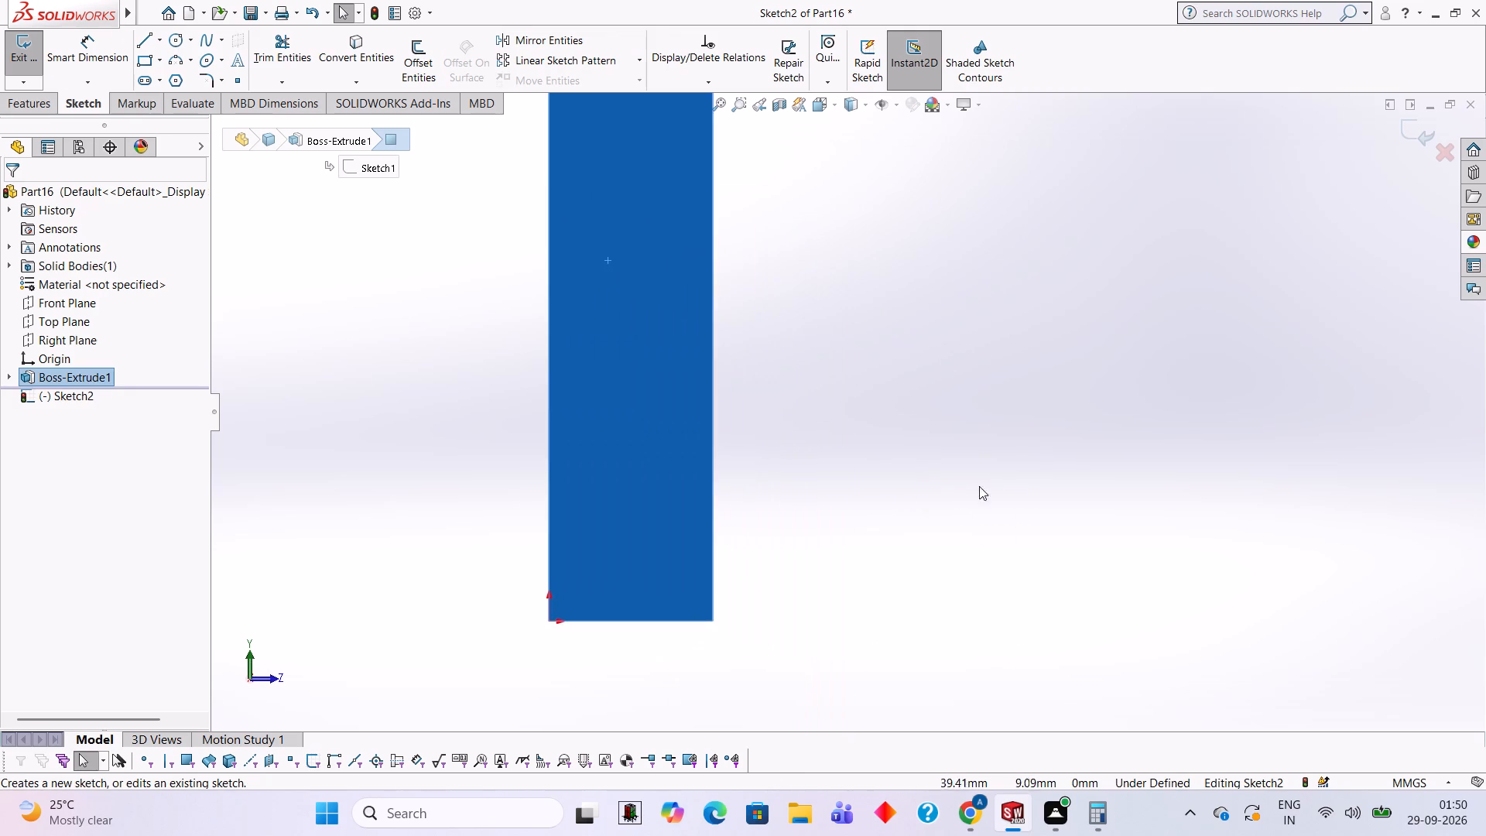
scroll(995, 365, up, 1)
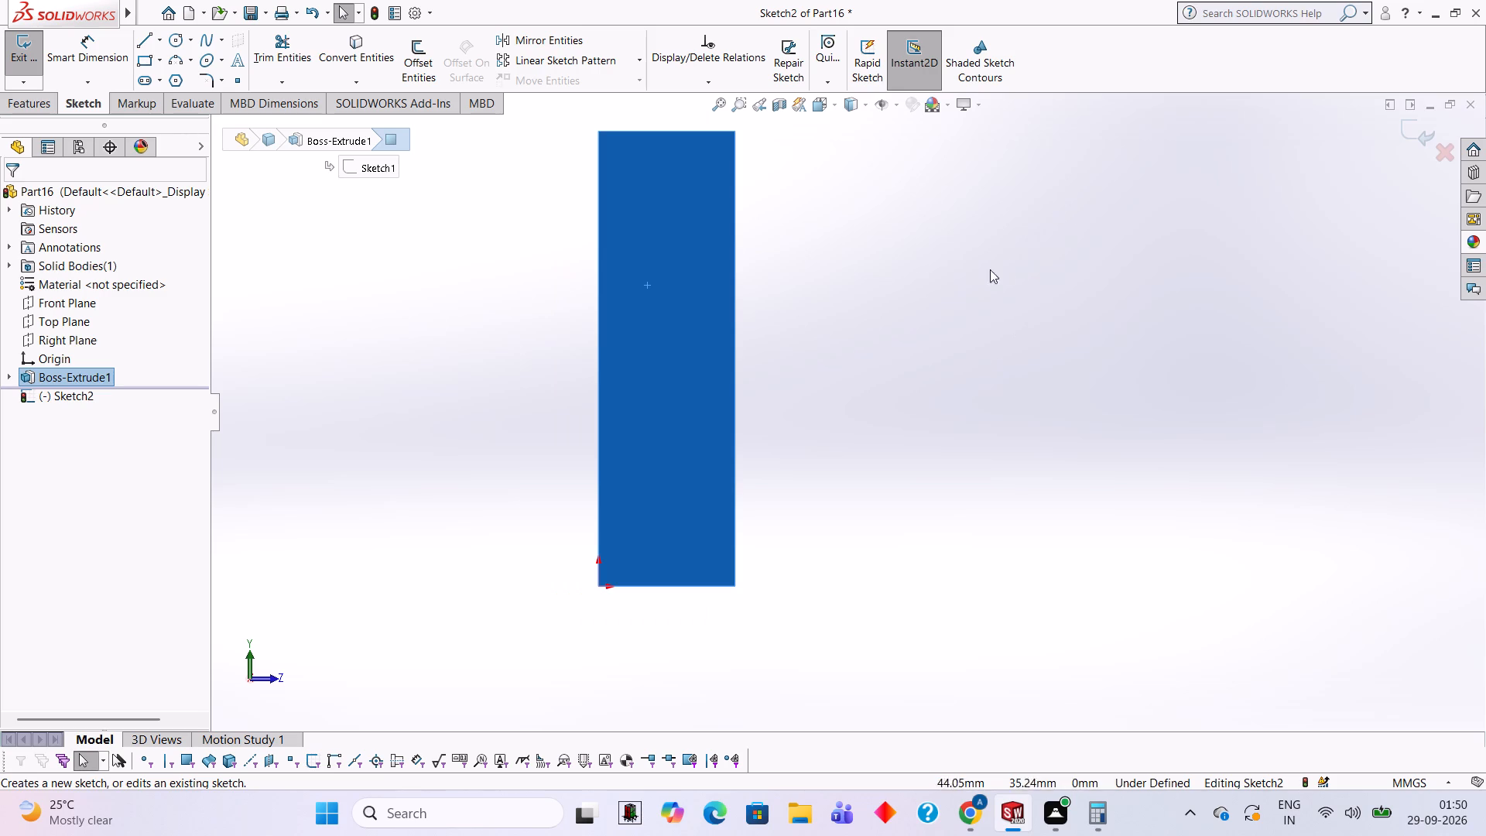
scroll(1015, 226, up, 1)
scroll(1015, 225, down, 1)
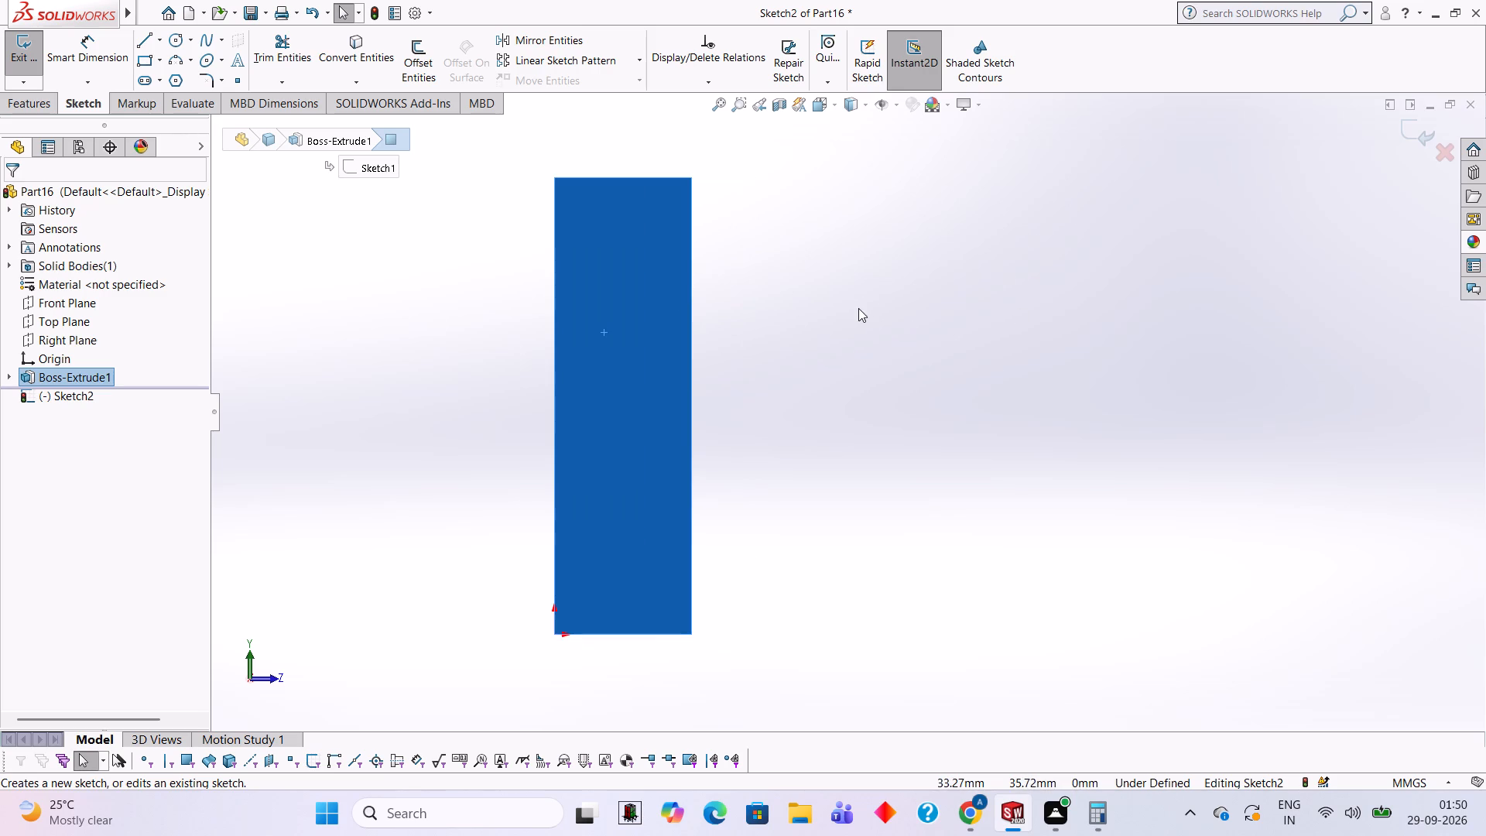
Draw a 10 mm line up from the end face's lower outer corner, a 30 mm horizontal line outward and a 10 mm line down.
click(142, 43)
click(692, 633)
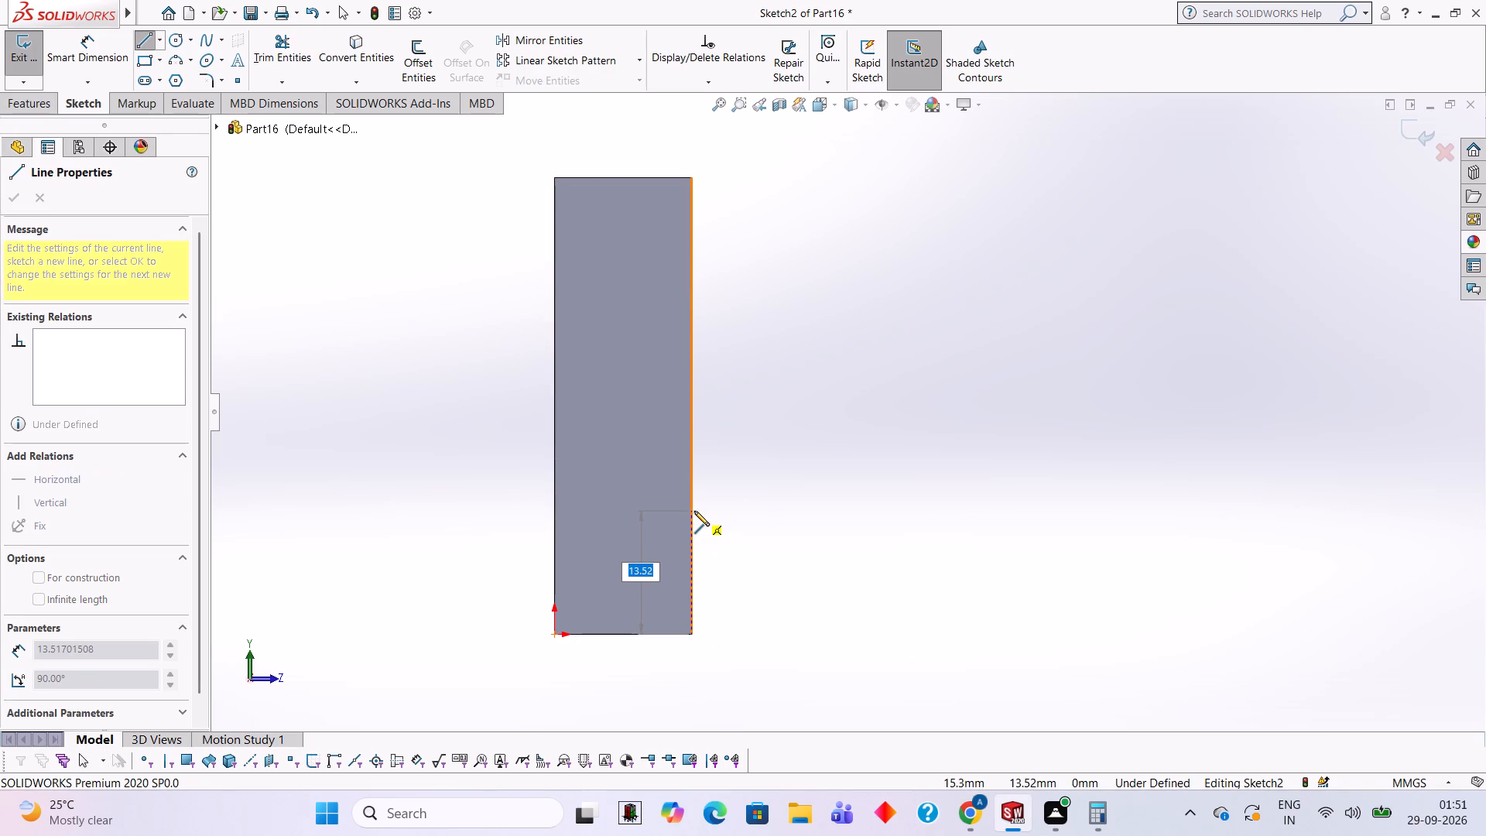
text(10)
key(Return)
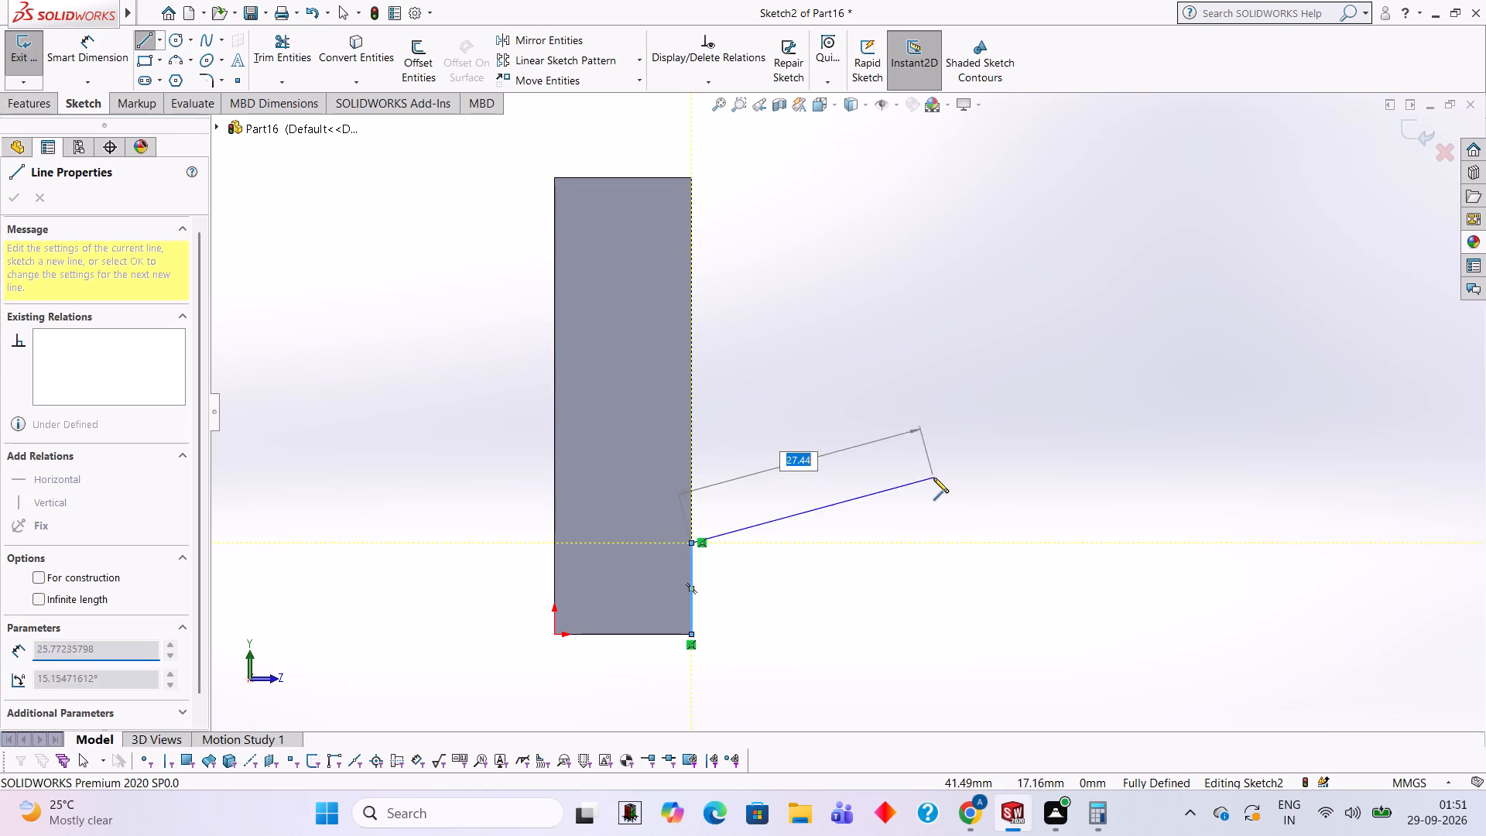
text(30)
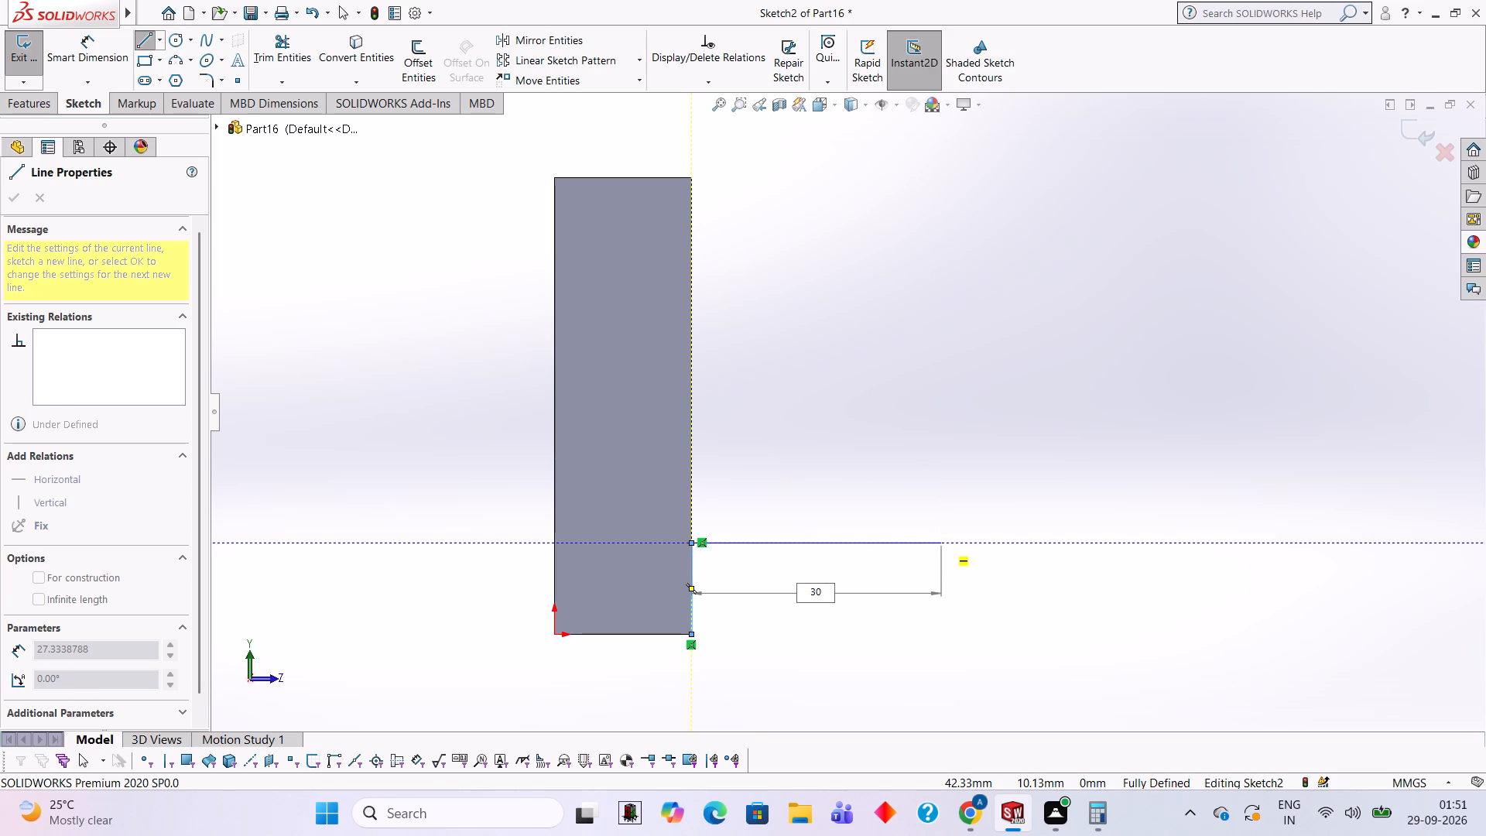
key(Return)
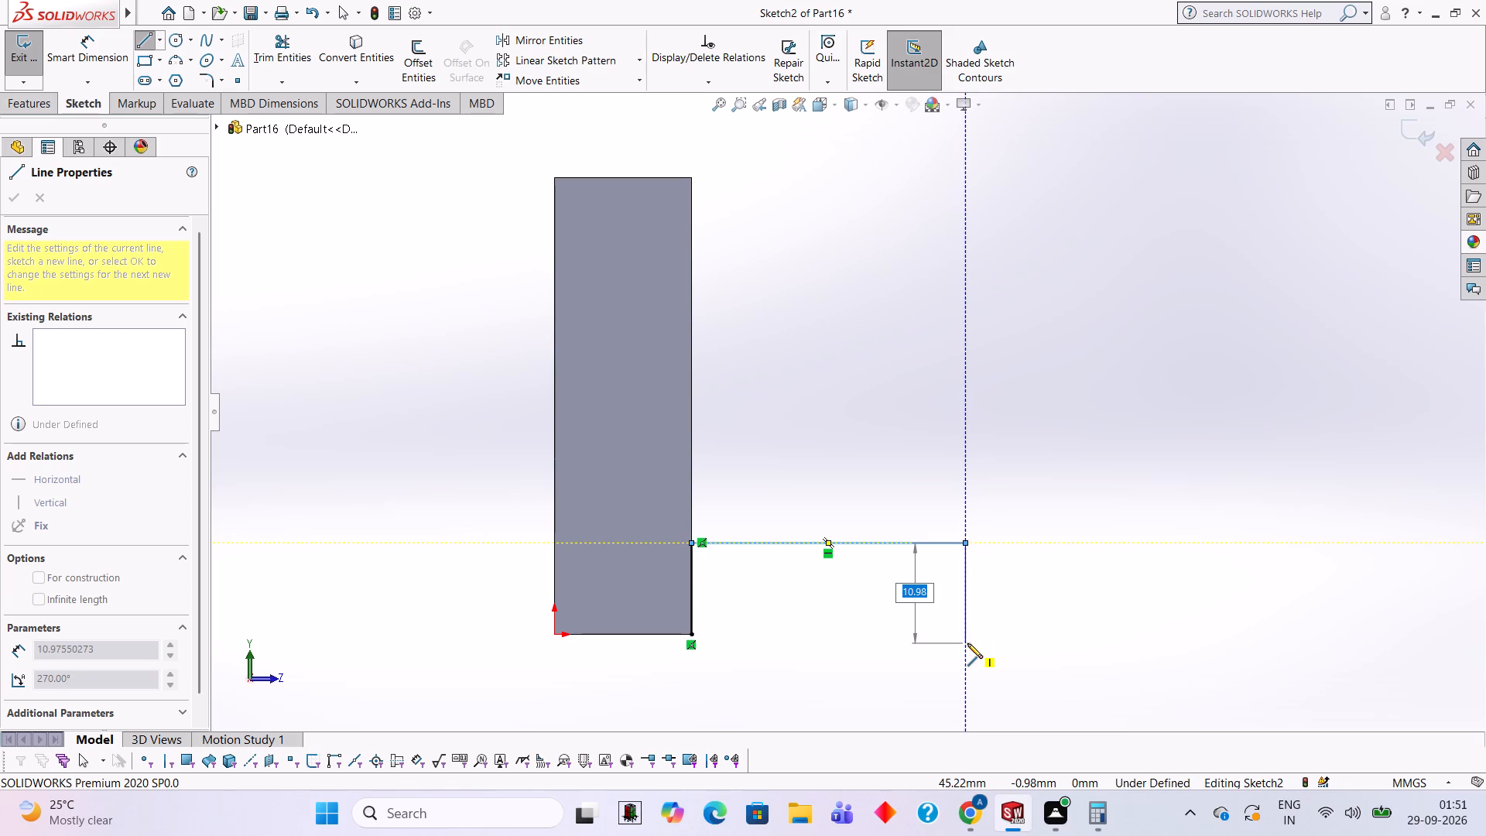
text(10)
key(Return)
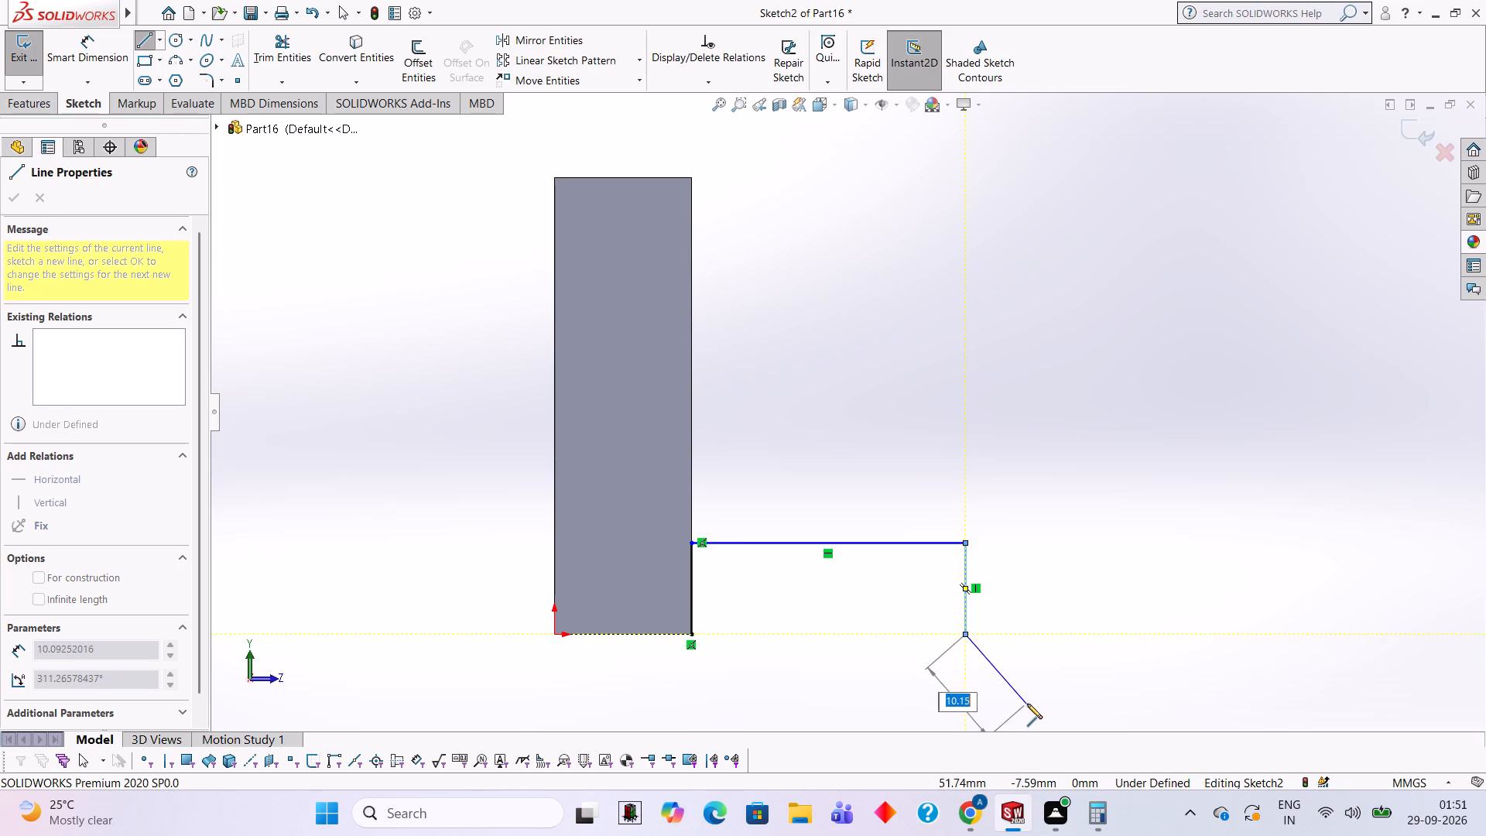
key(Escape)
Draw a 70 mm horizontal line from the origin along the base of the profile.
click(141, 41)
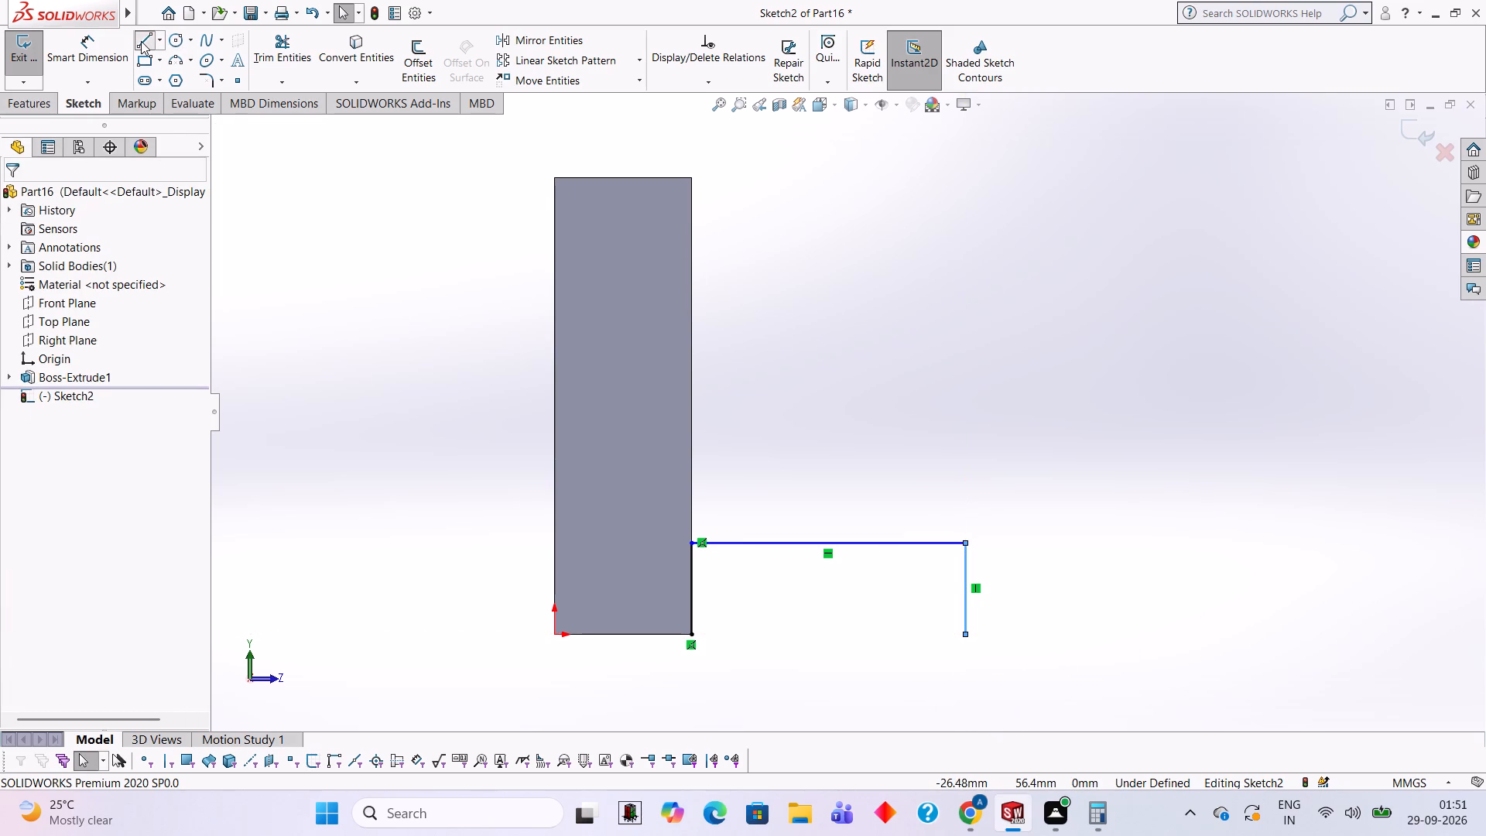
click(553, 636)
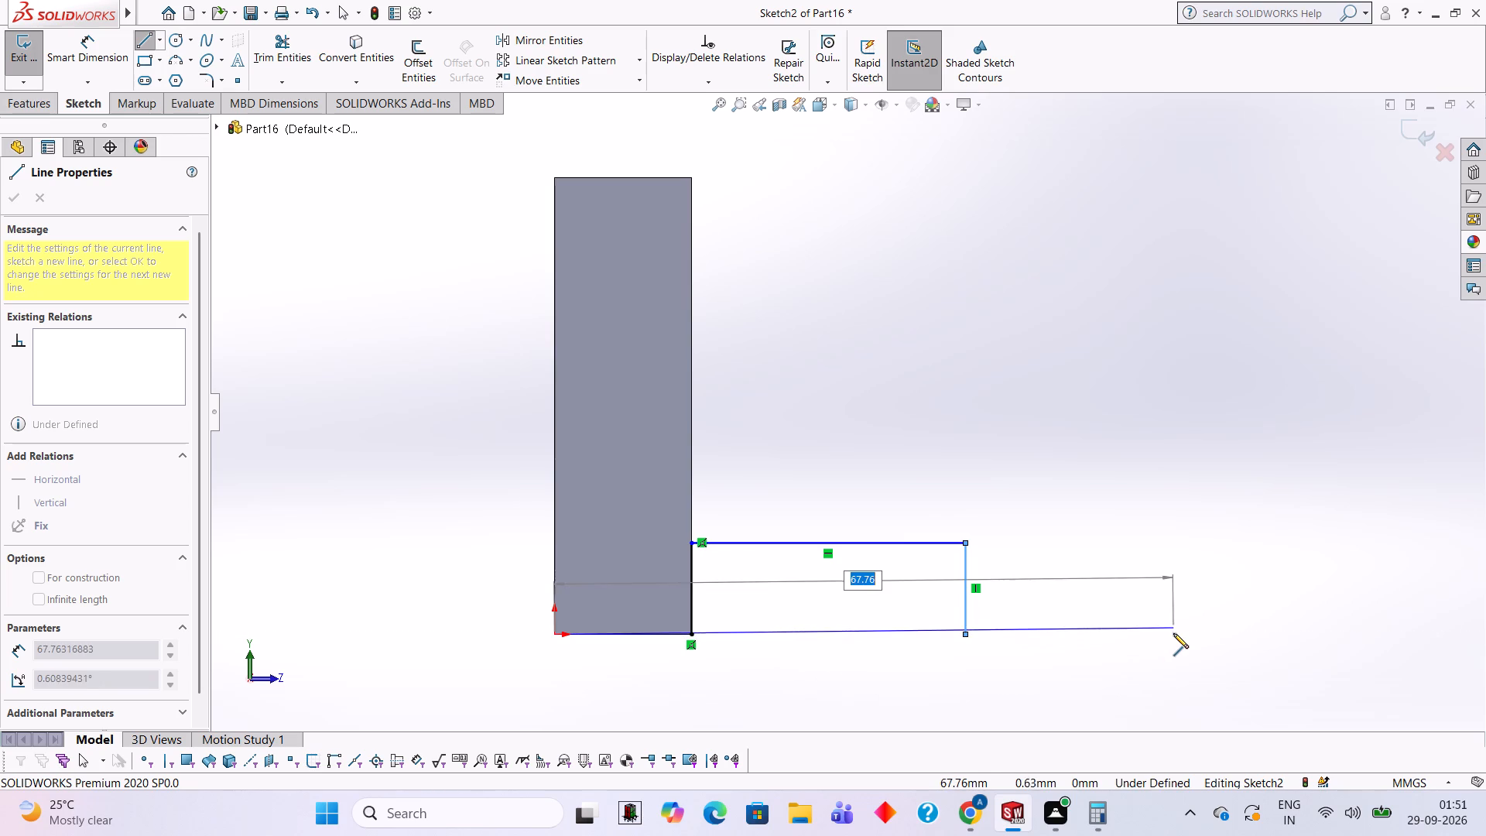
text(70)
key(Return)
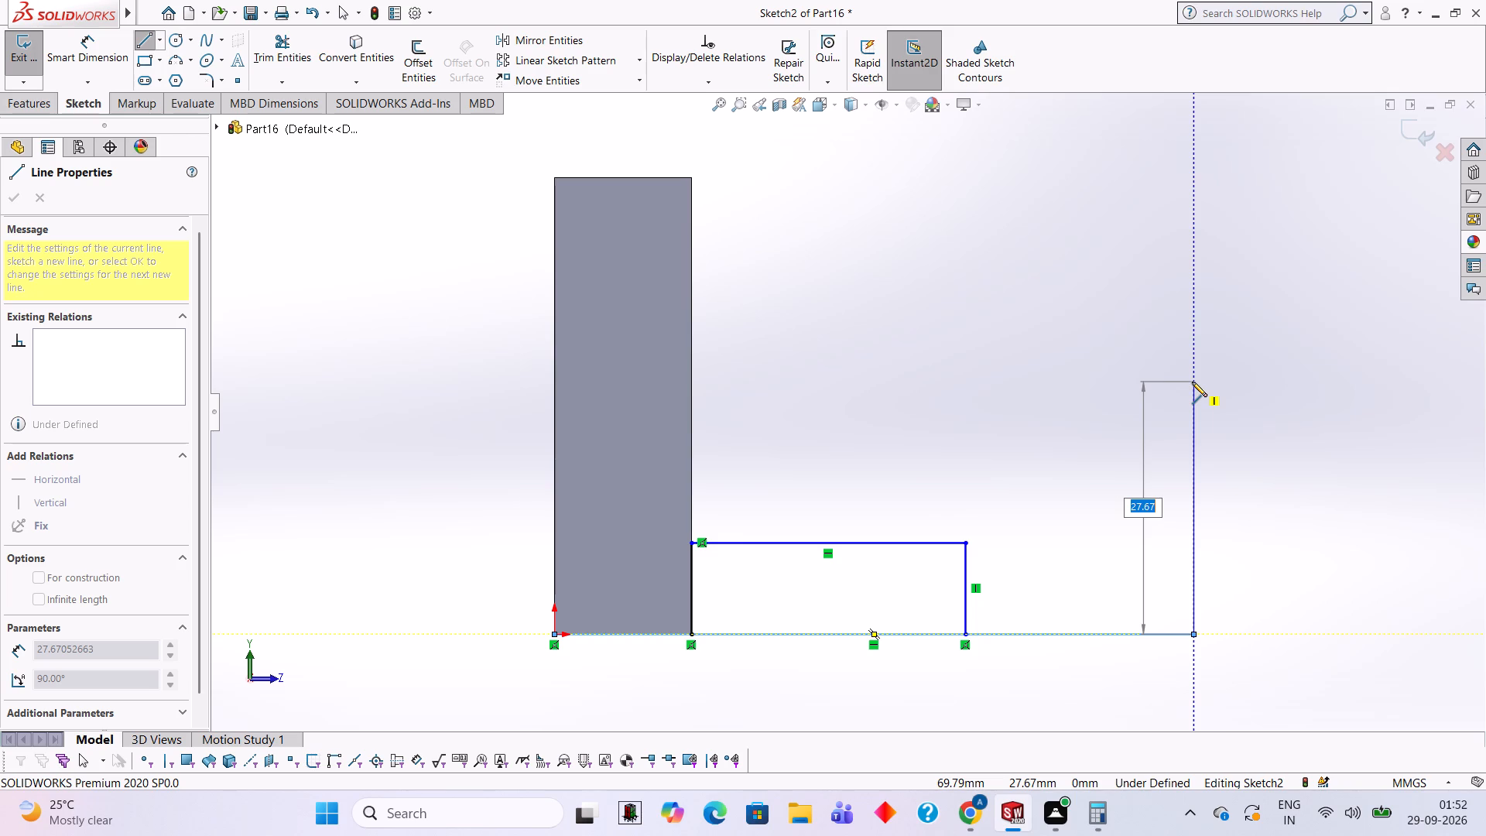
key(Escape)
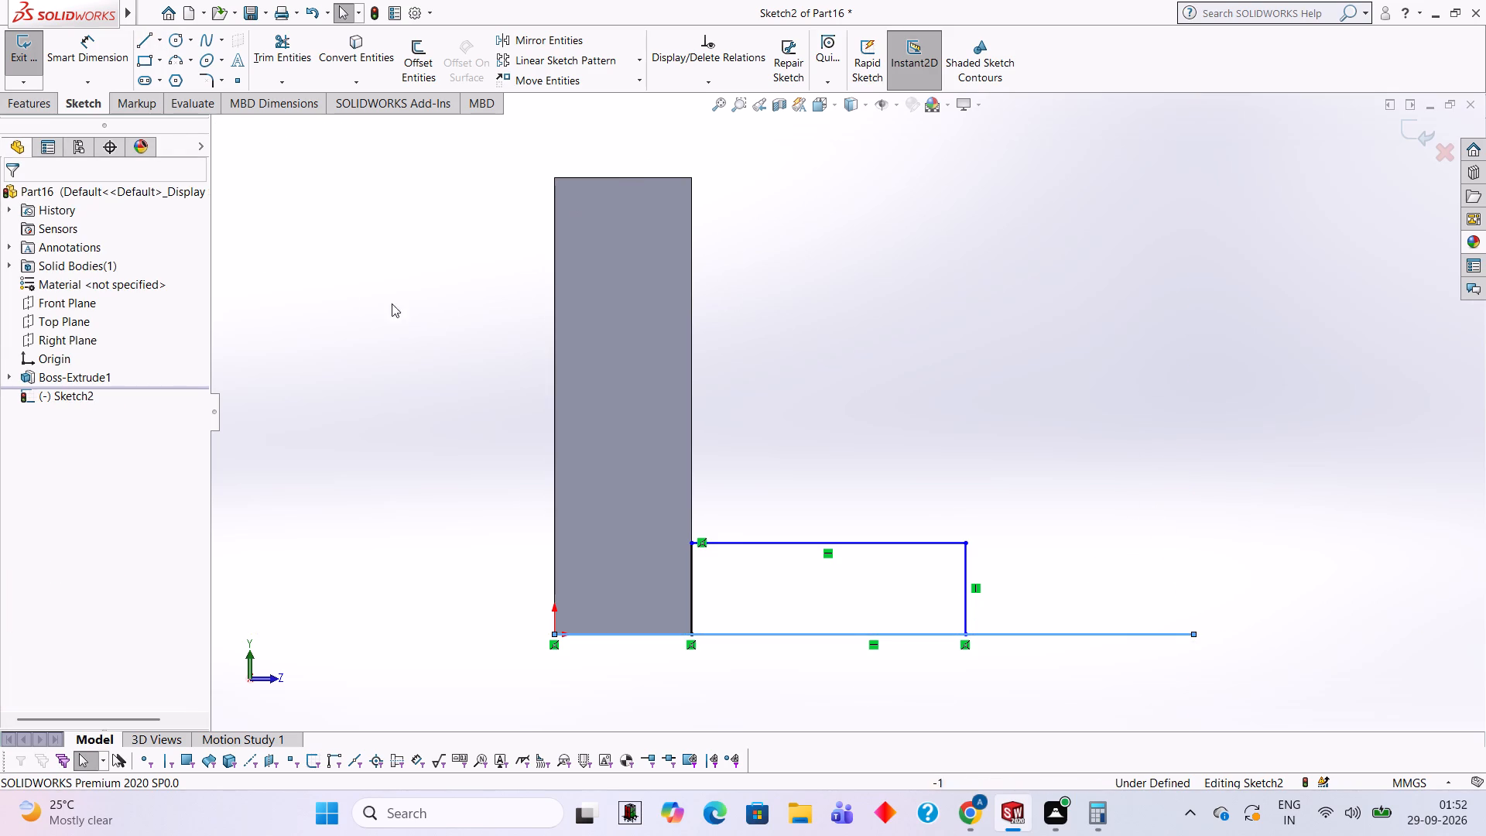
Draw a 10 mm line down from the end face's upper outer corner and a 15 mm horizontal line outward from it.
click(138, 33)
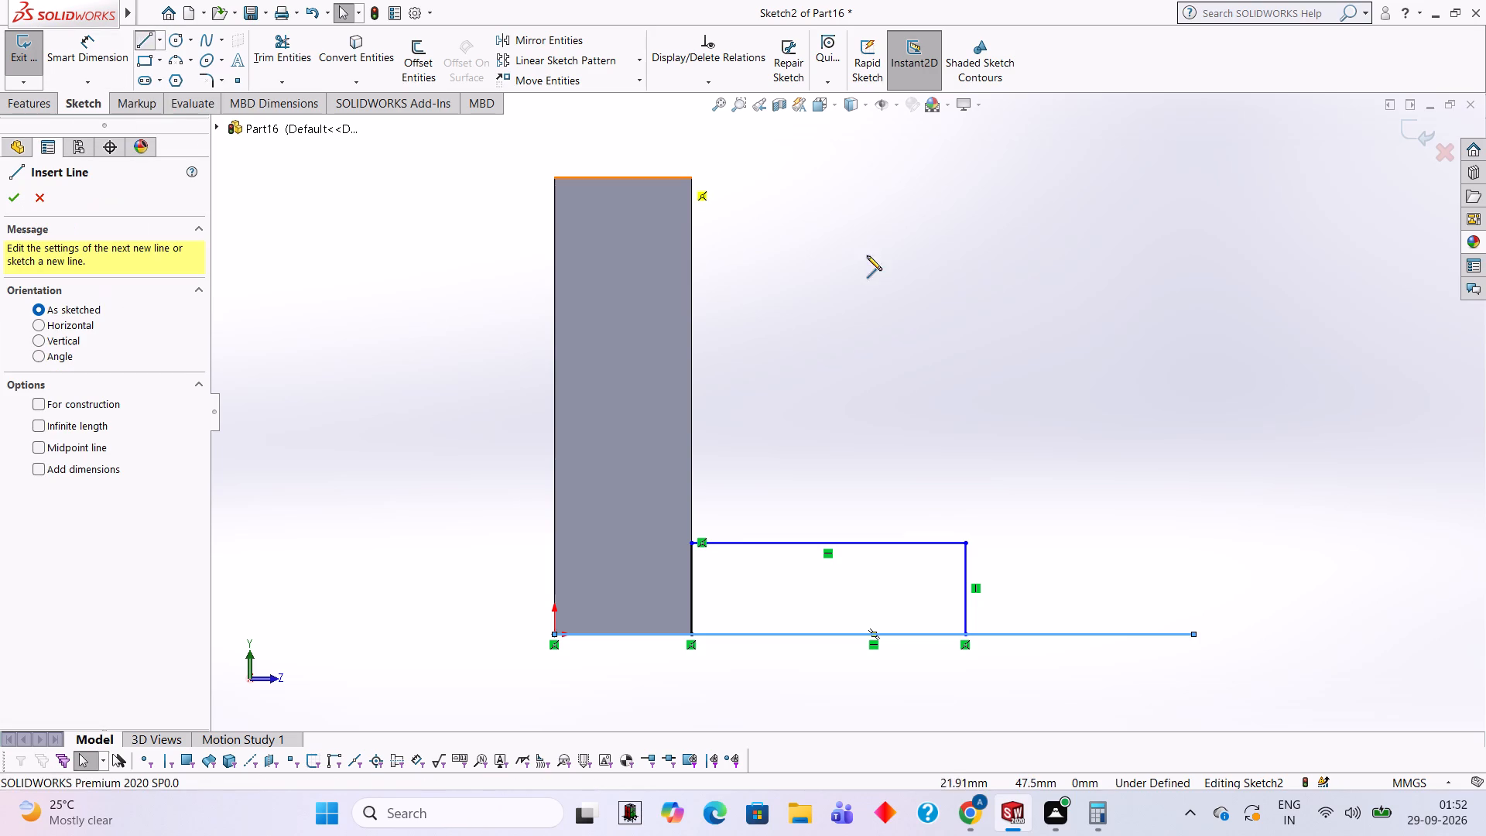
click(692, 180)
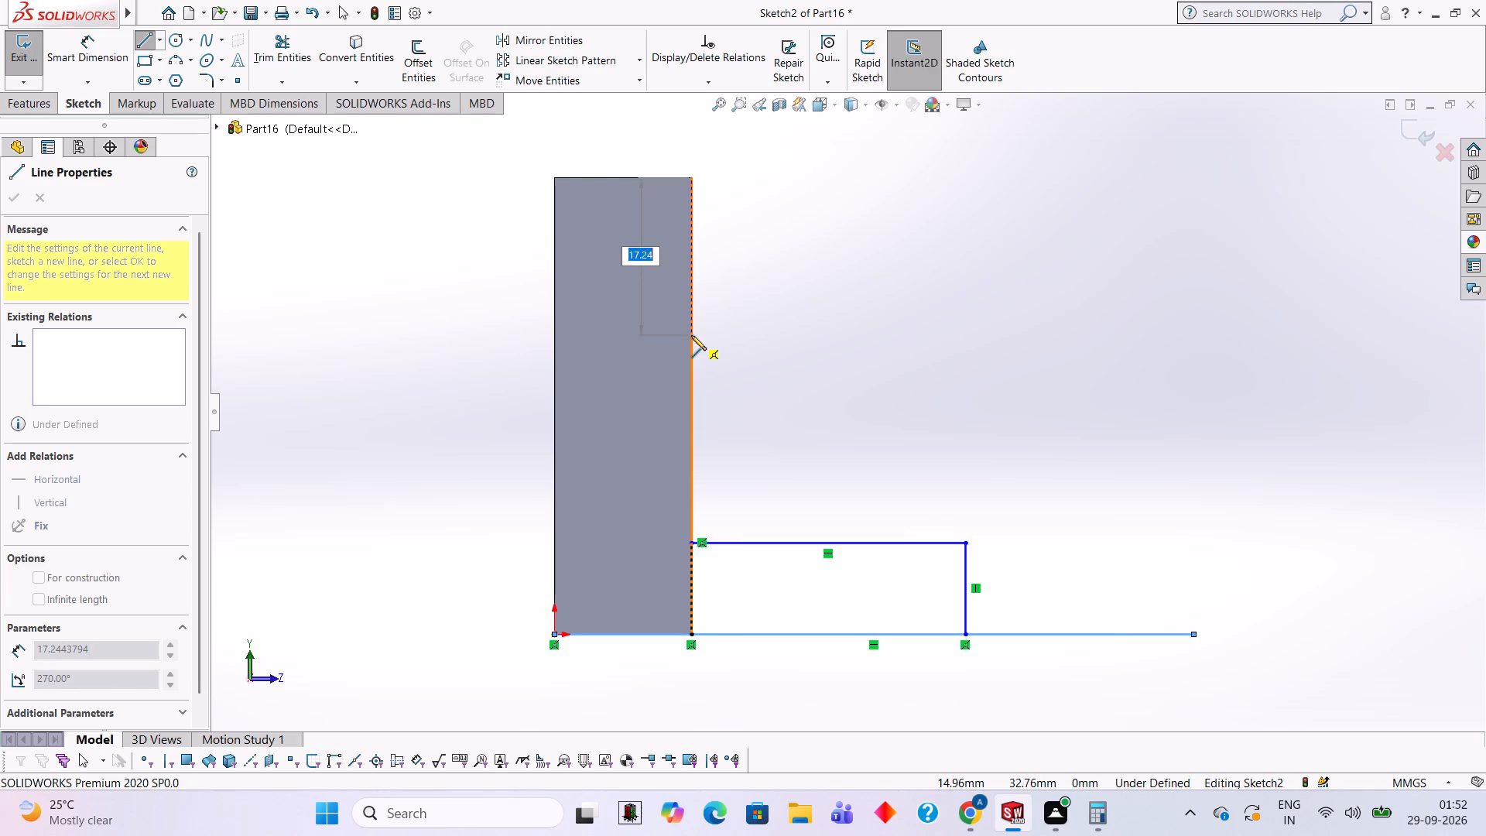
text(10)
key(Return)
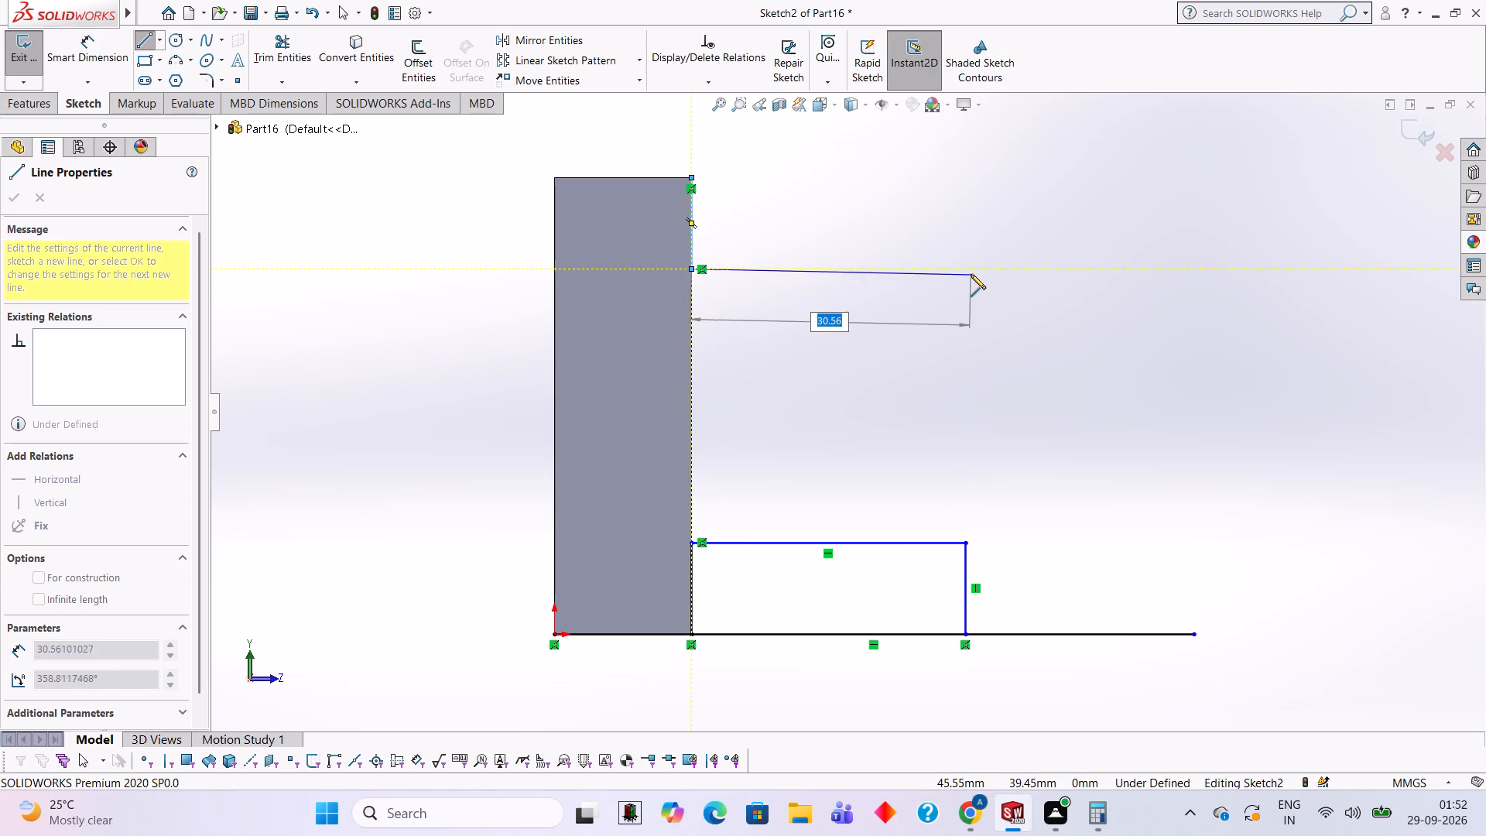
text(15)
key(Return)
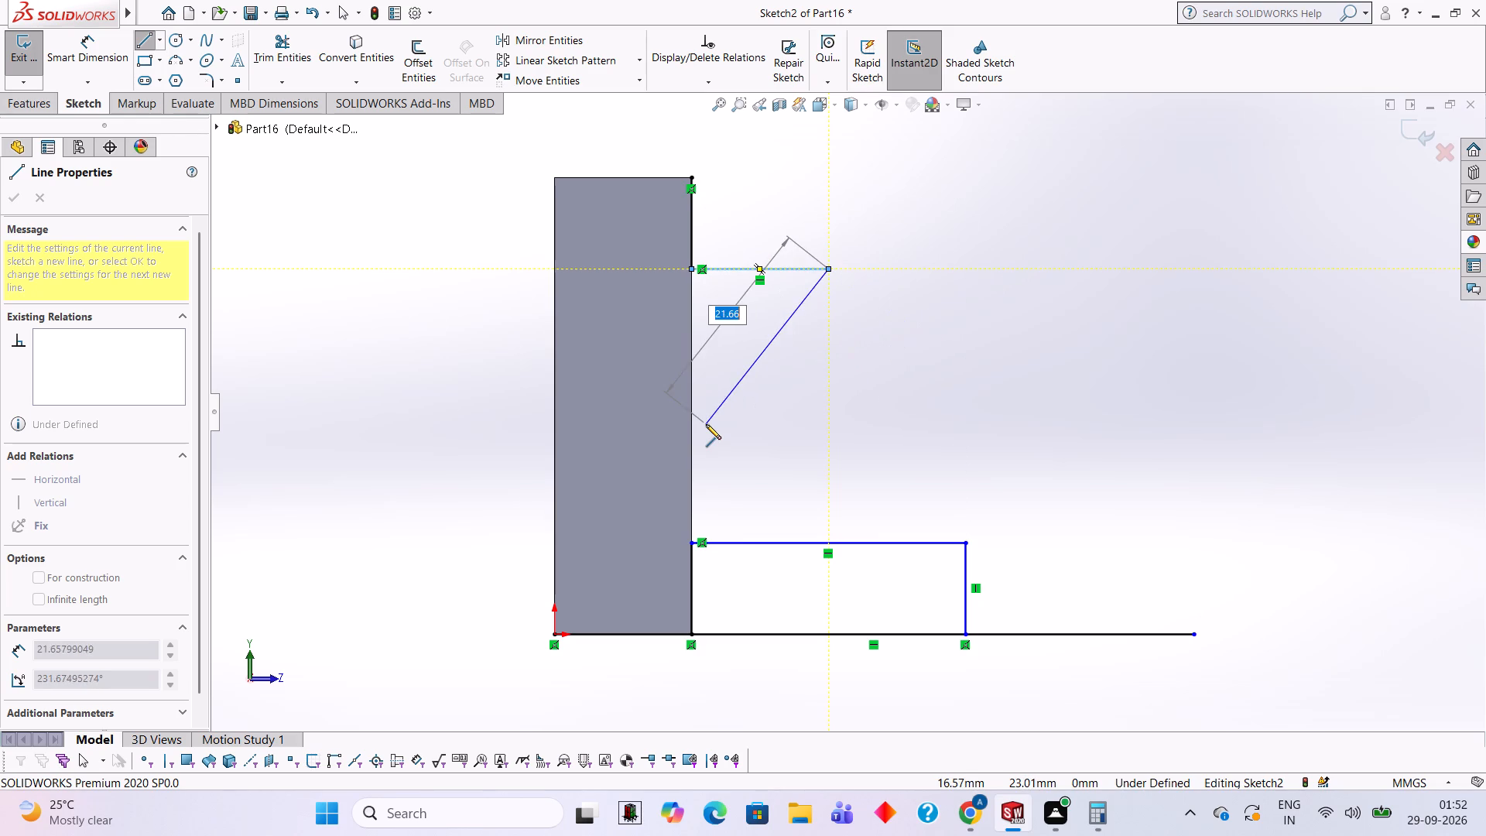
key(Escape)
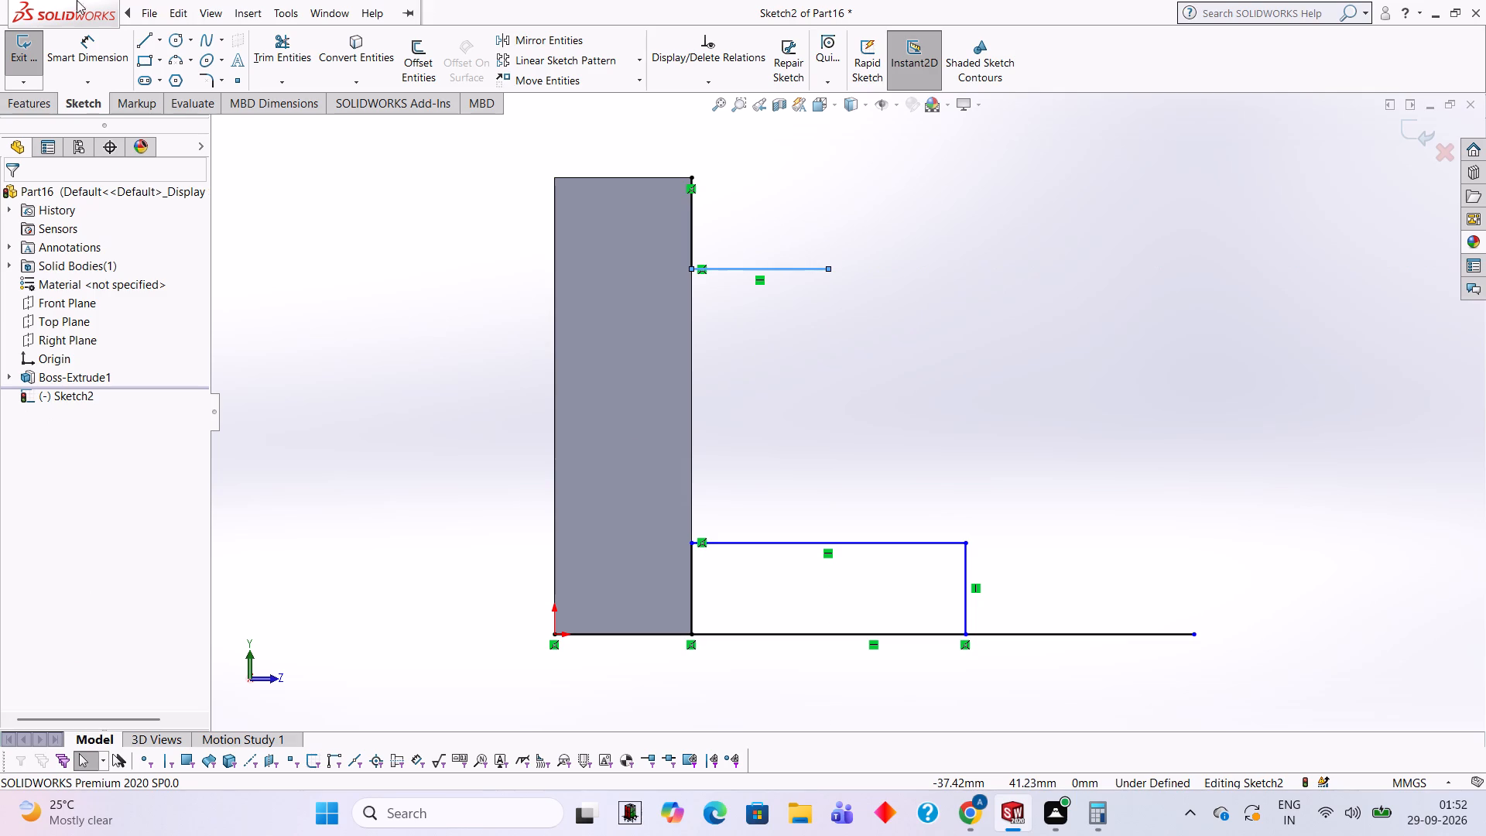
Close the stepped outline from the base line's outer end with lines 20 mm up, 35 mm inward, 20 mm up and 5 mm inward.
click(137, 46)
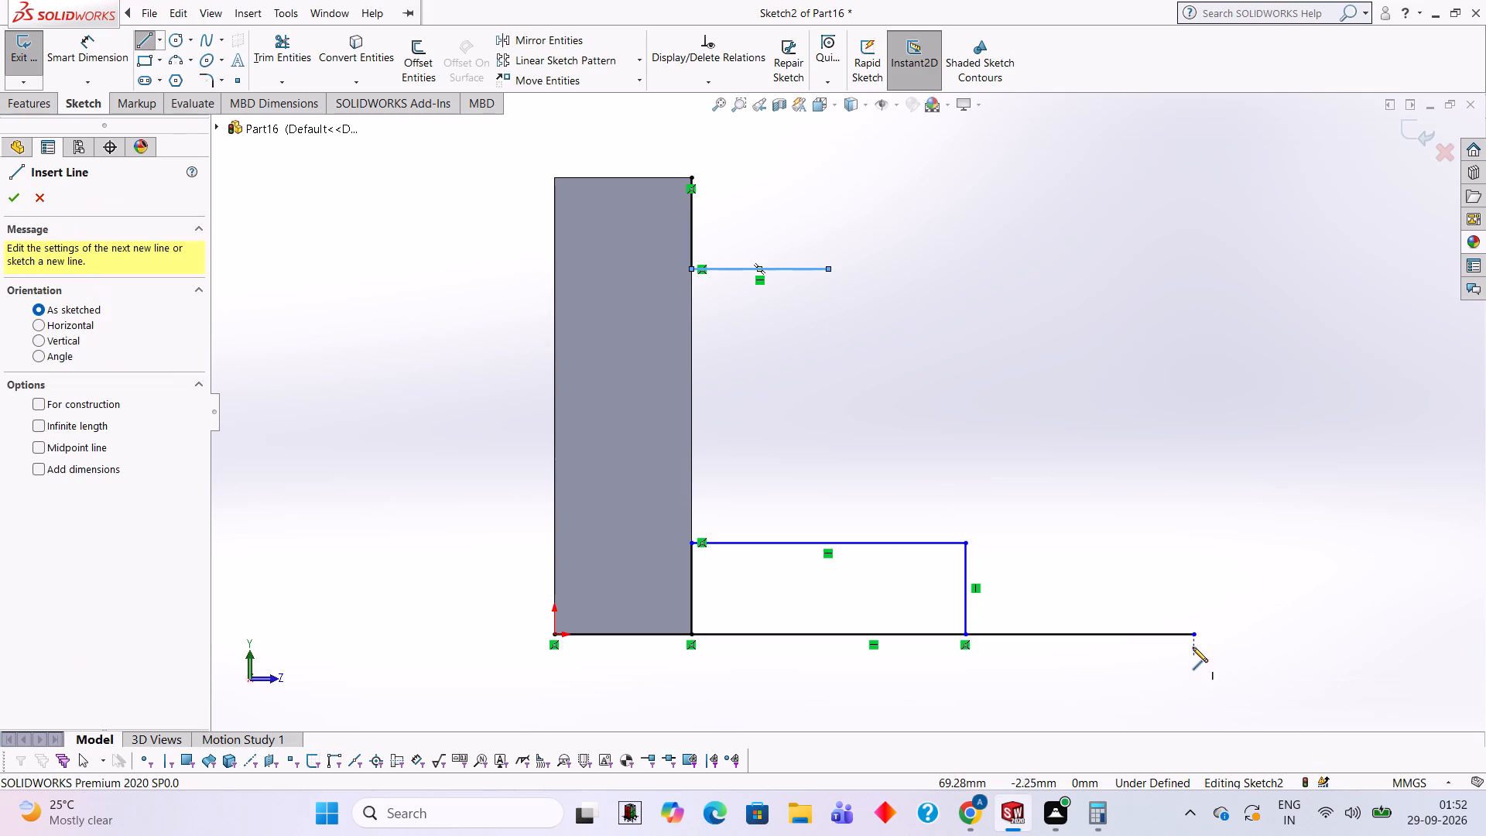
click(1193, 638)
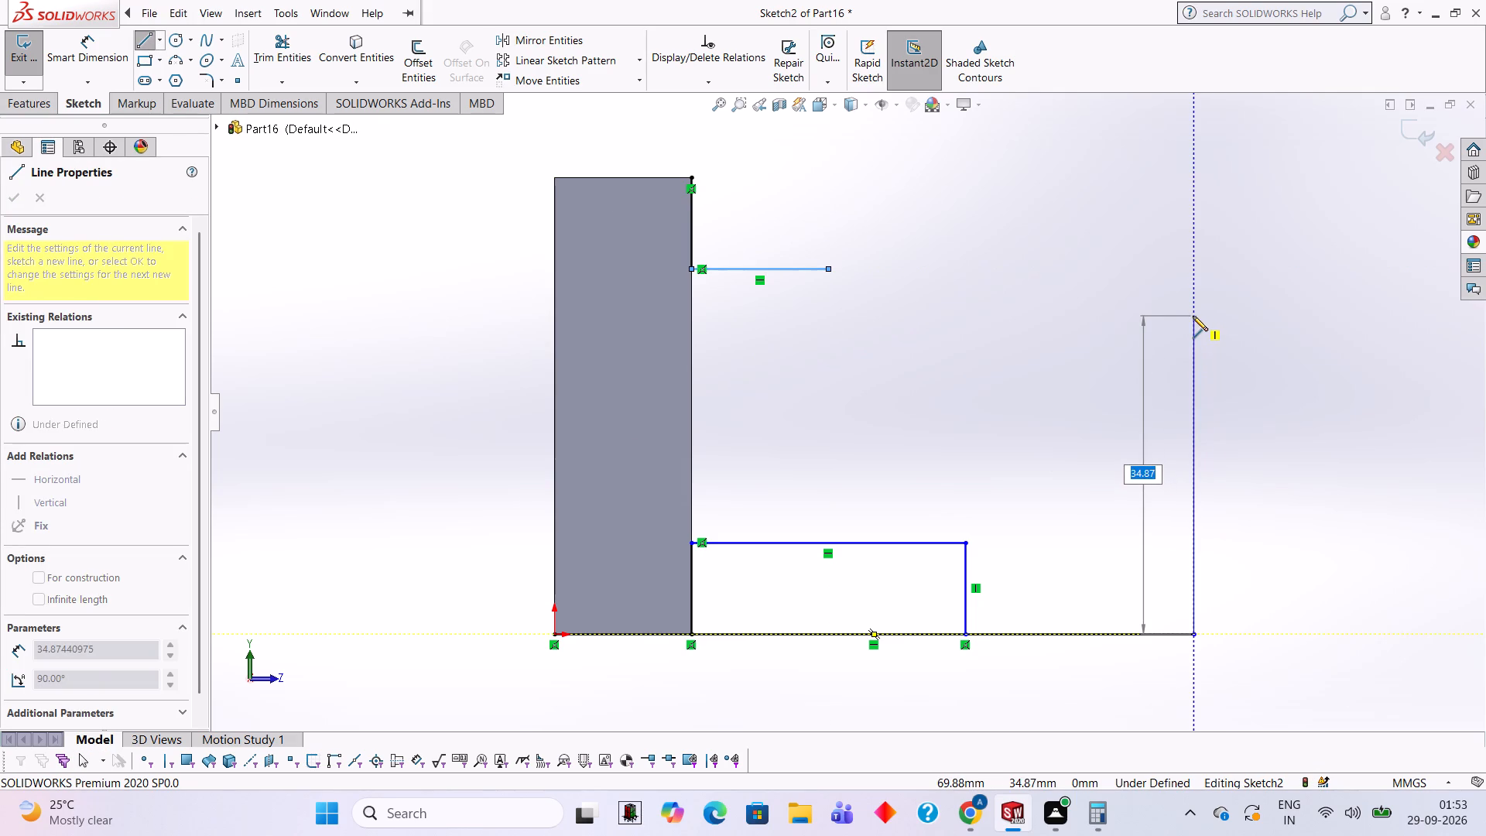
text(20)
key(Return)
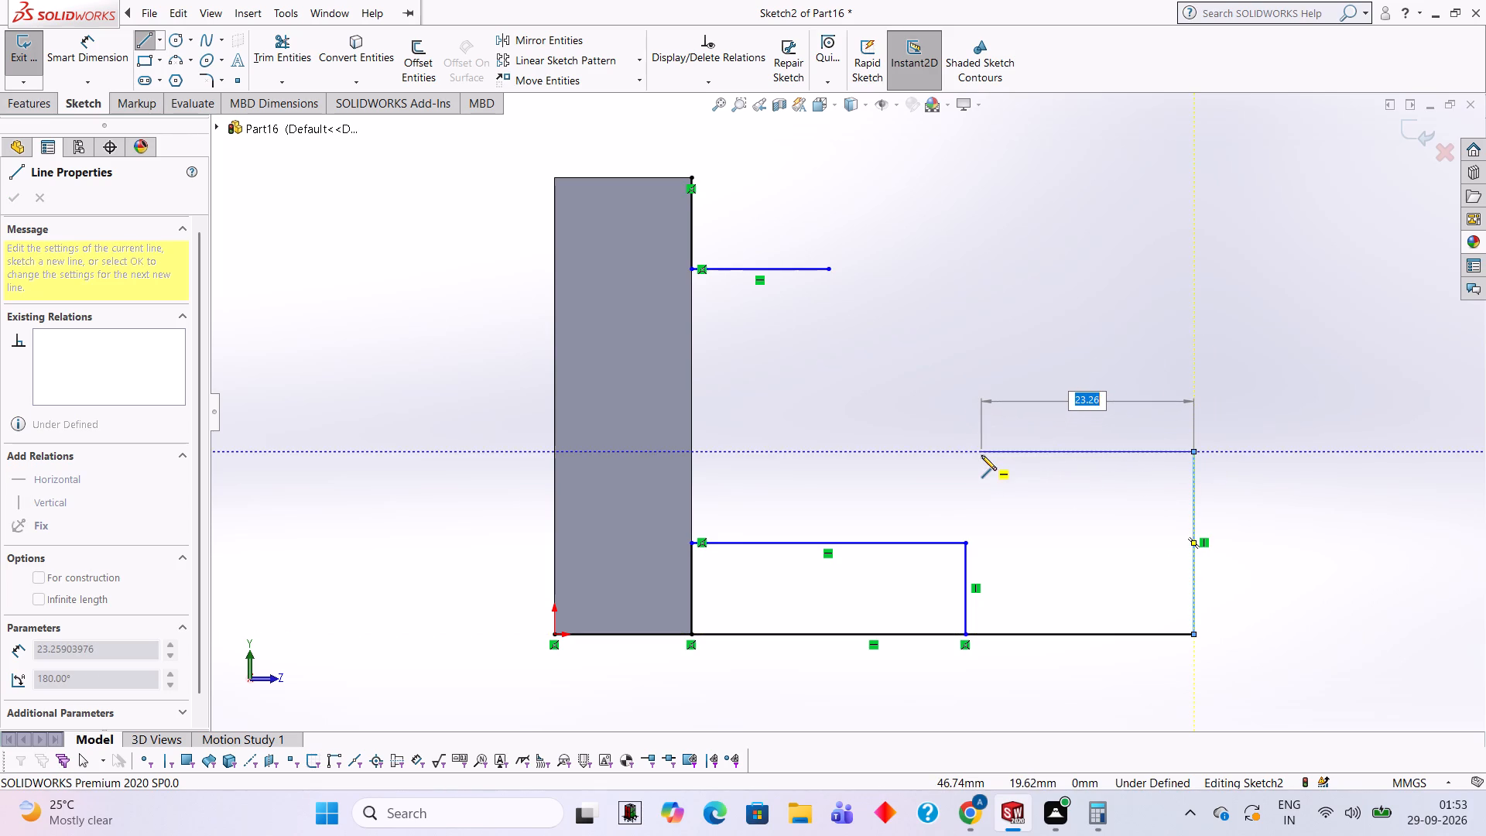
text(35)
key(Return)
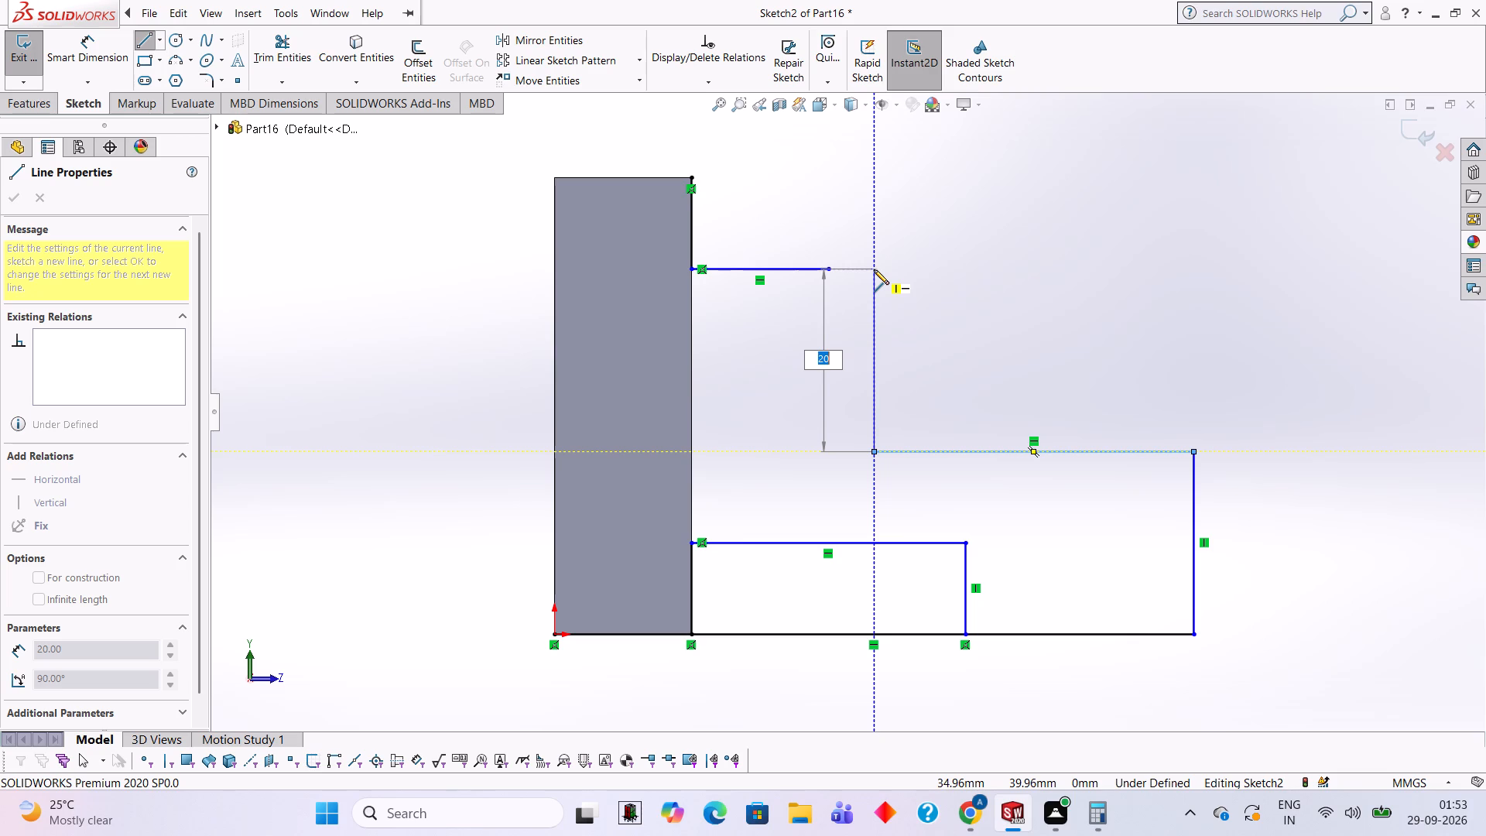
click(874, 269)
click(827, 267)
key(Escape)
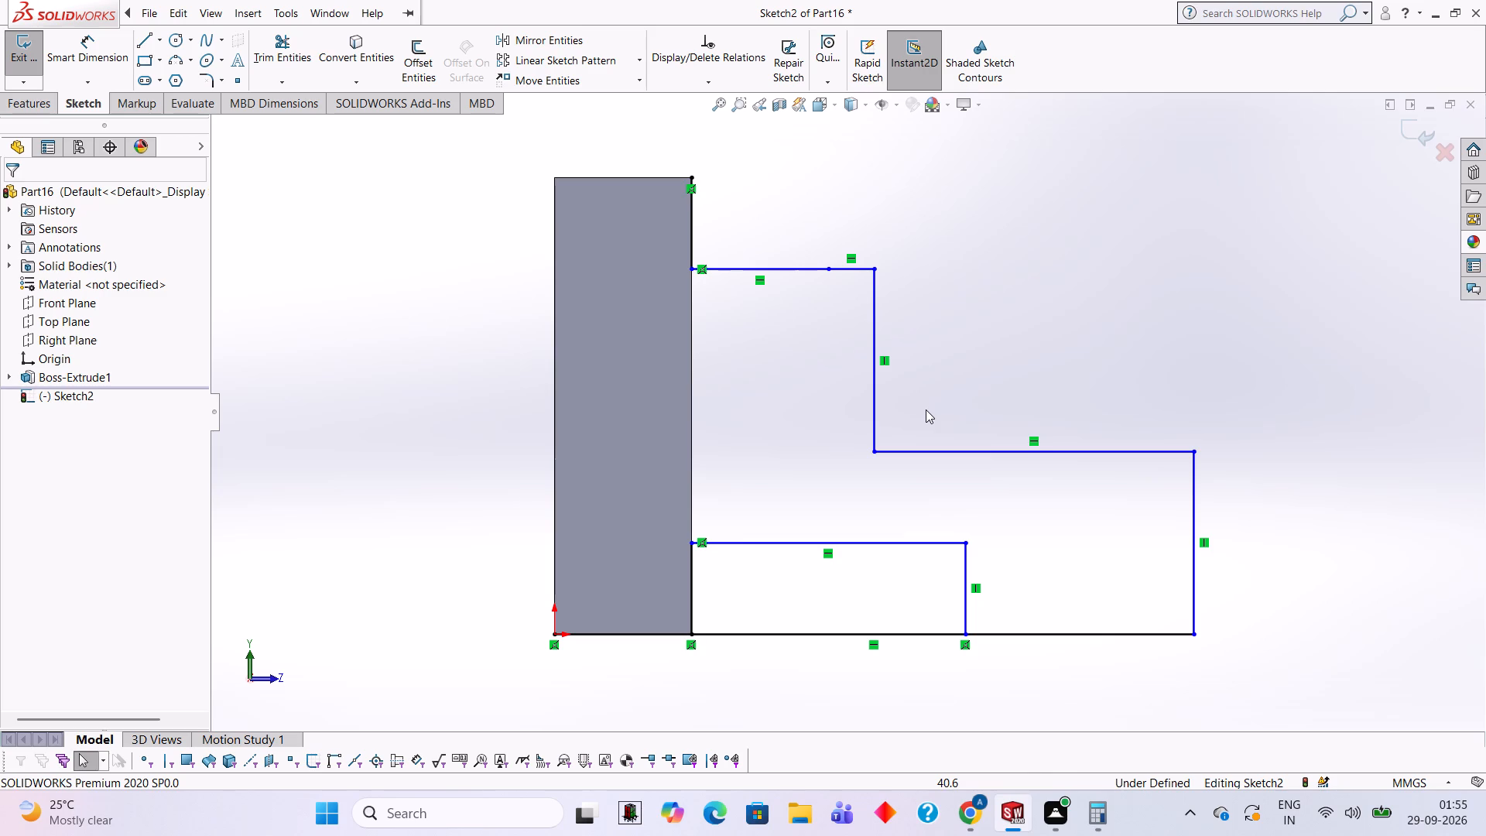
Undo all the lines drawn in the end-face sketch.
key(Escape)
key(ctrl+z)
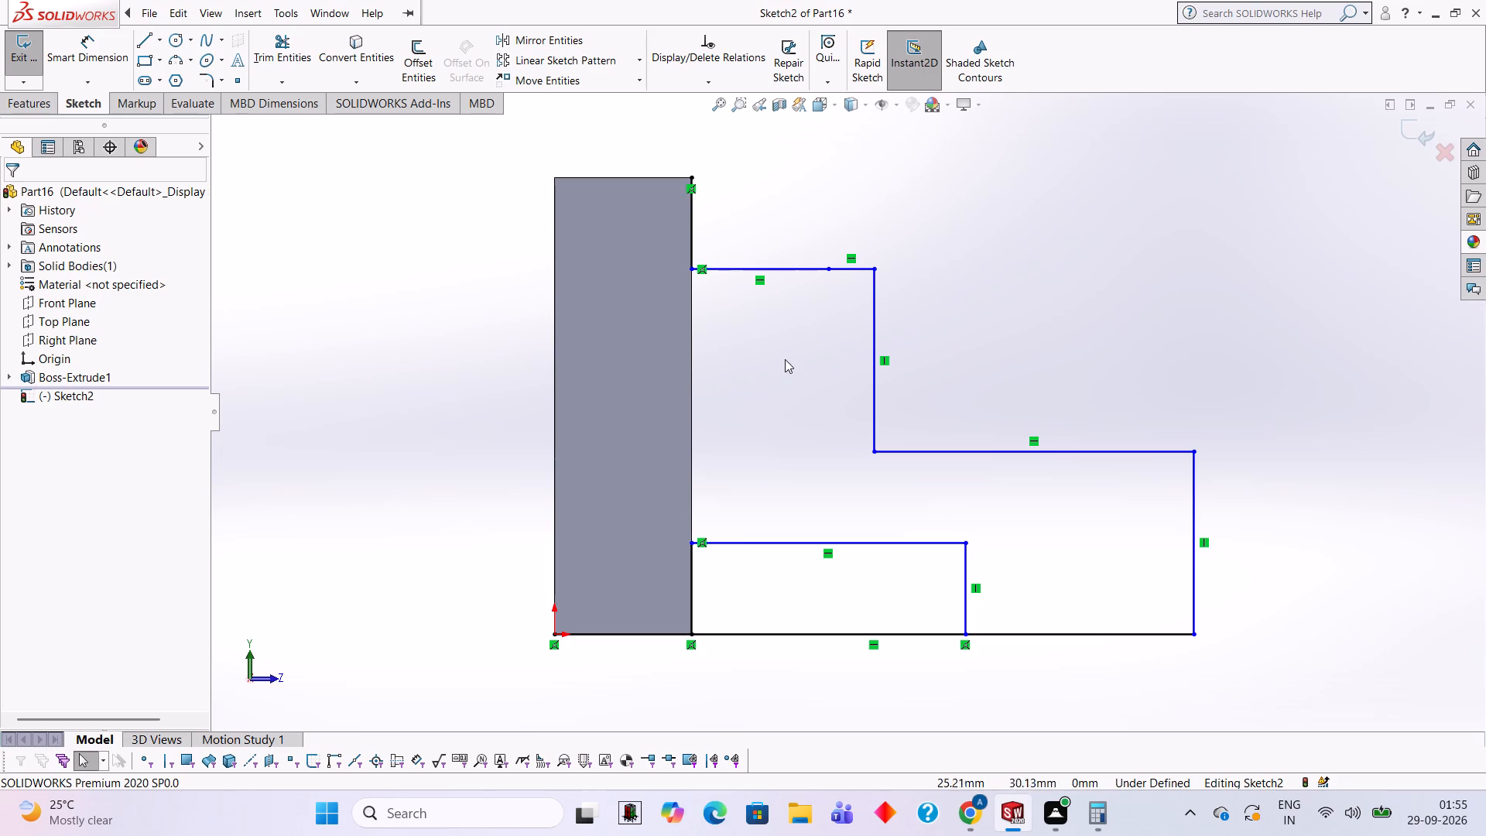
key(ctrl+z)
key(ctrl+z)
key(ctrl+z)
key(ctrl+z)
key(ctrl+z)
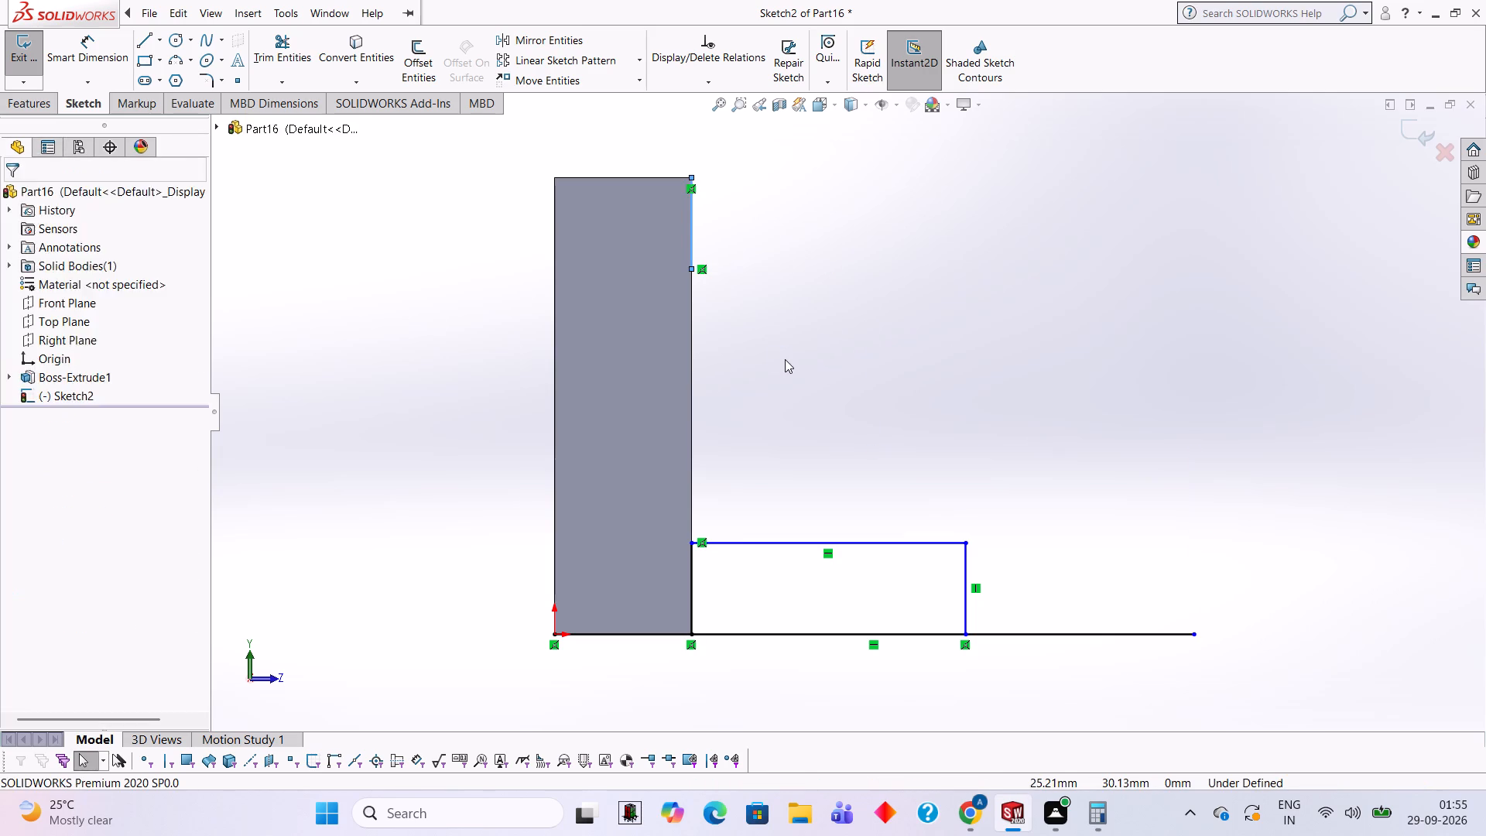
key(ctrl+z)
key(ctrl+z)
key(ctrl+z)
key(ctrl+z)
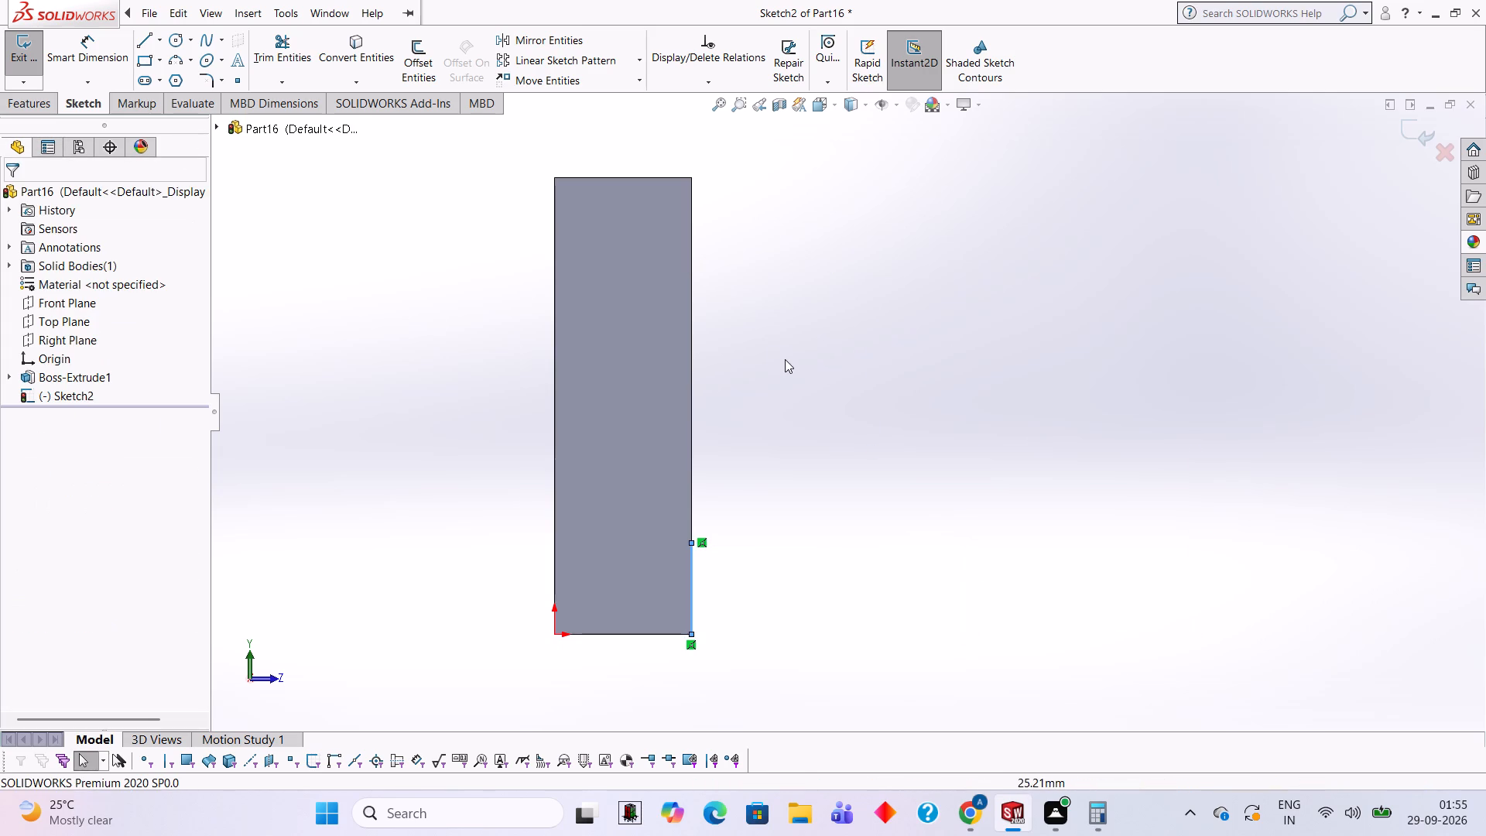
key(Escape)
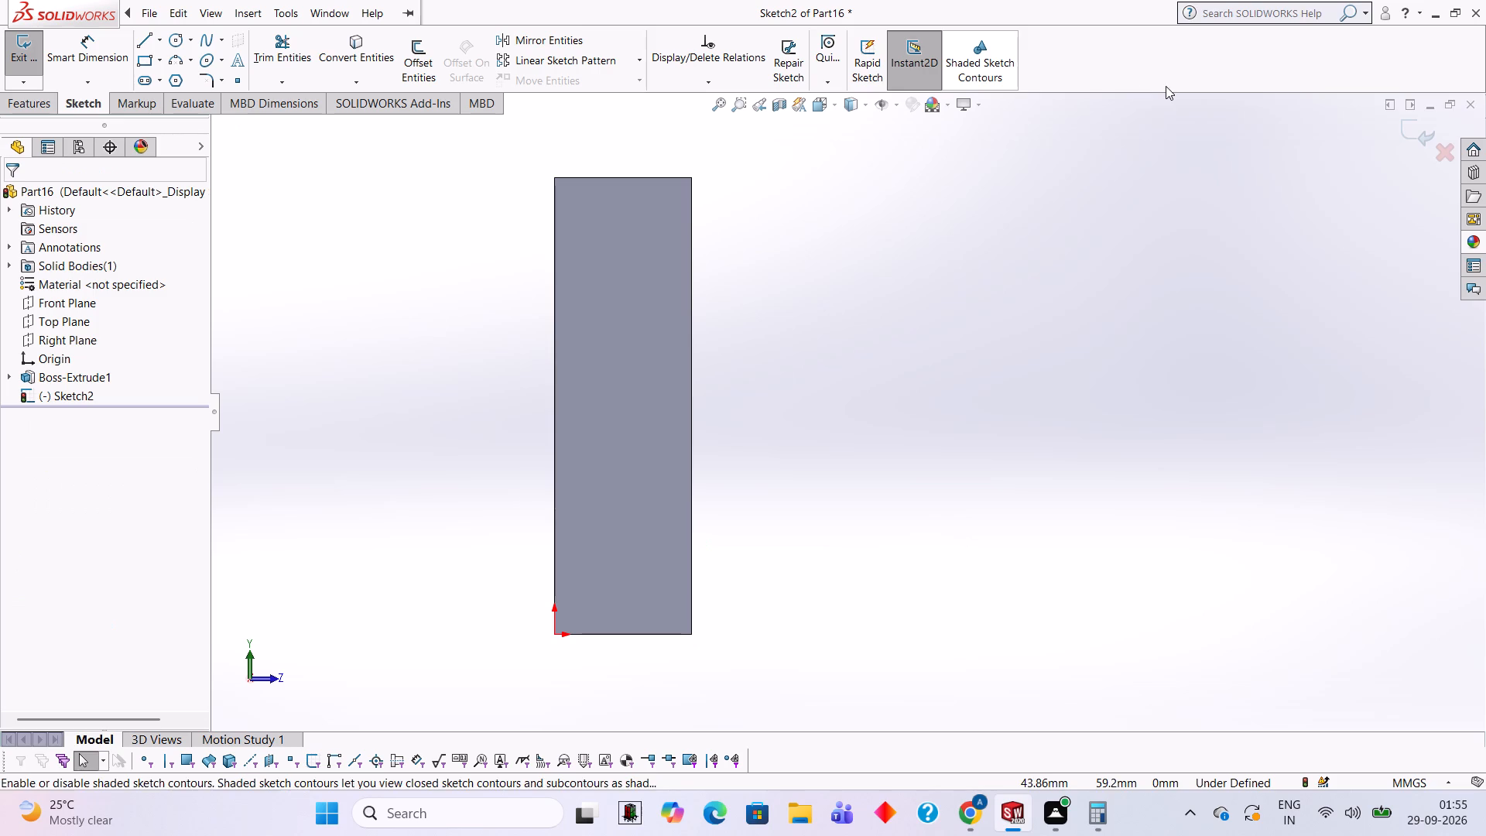
Exit the empty end-face sketch and start a new sketch on the block's large 70 x 50 mm face opposite the Front Plane.
middle_drag(1159, 229, 1082, 228)
click(723, 286)
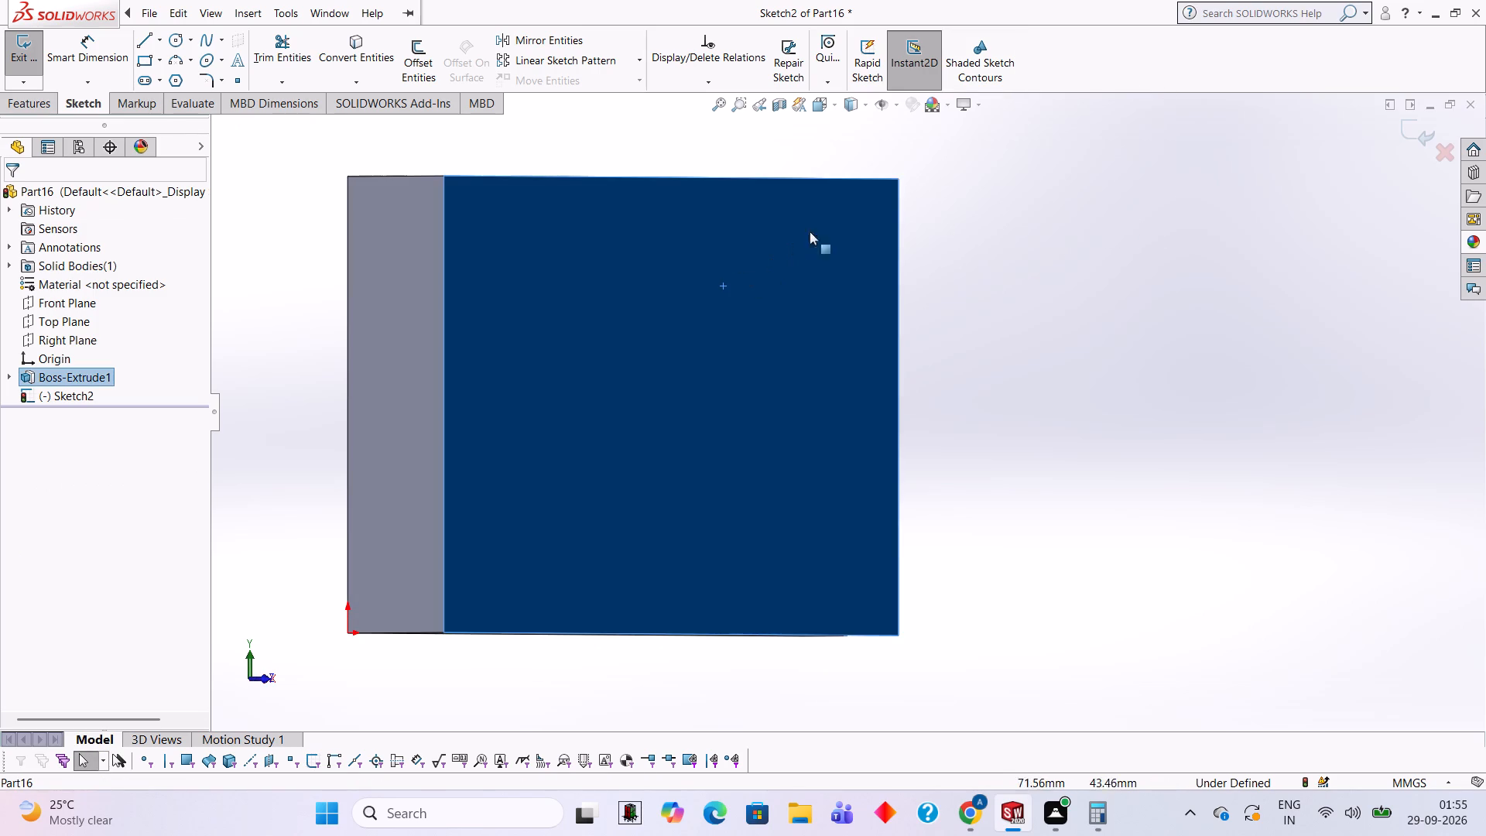
click(1429, 131)
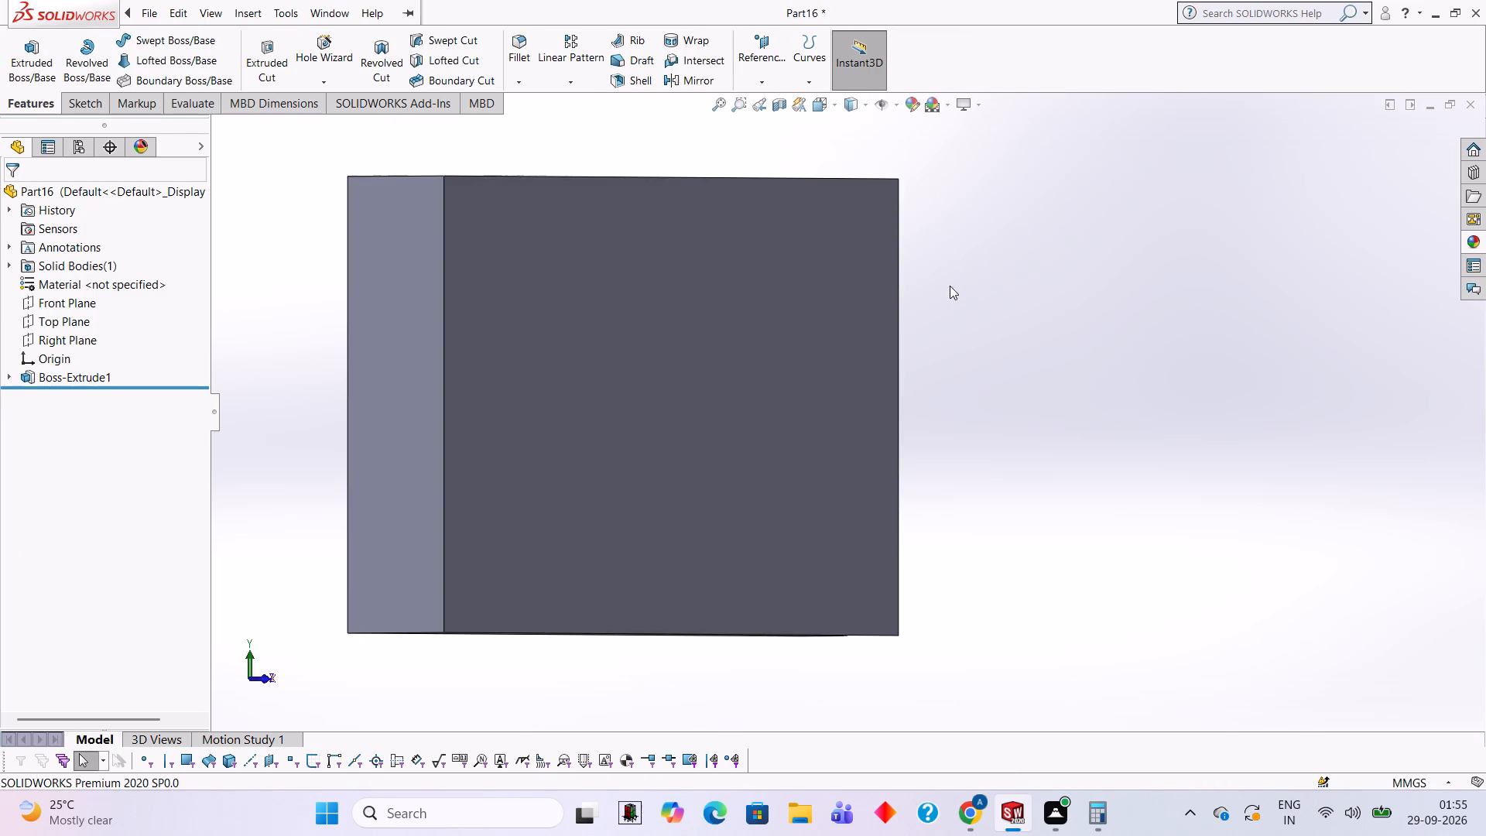
click(812, 298)
click(891, 255)
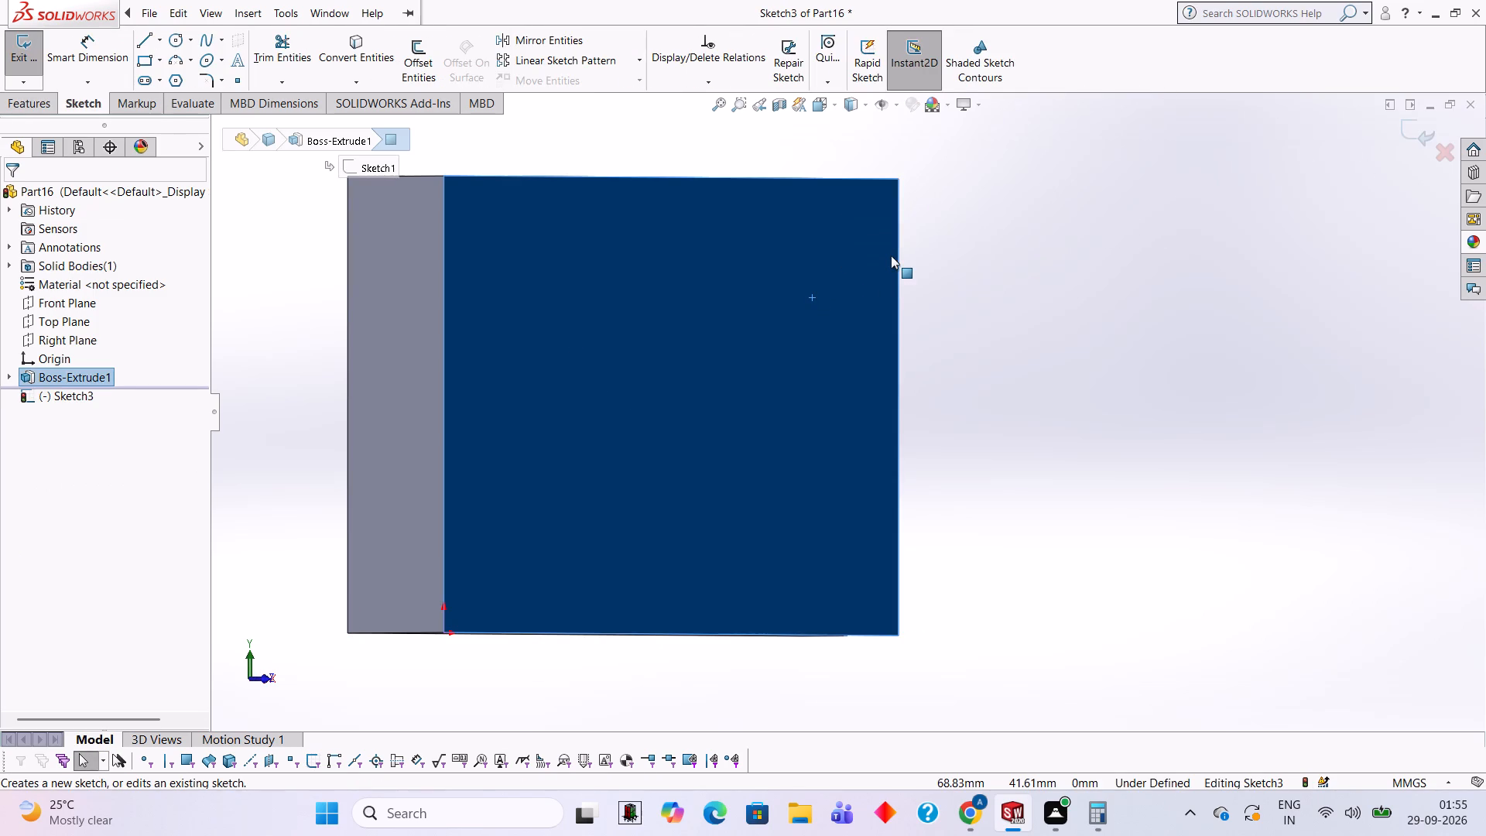
key(ctrl+8)
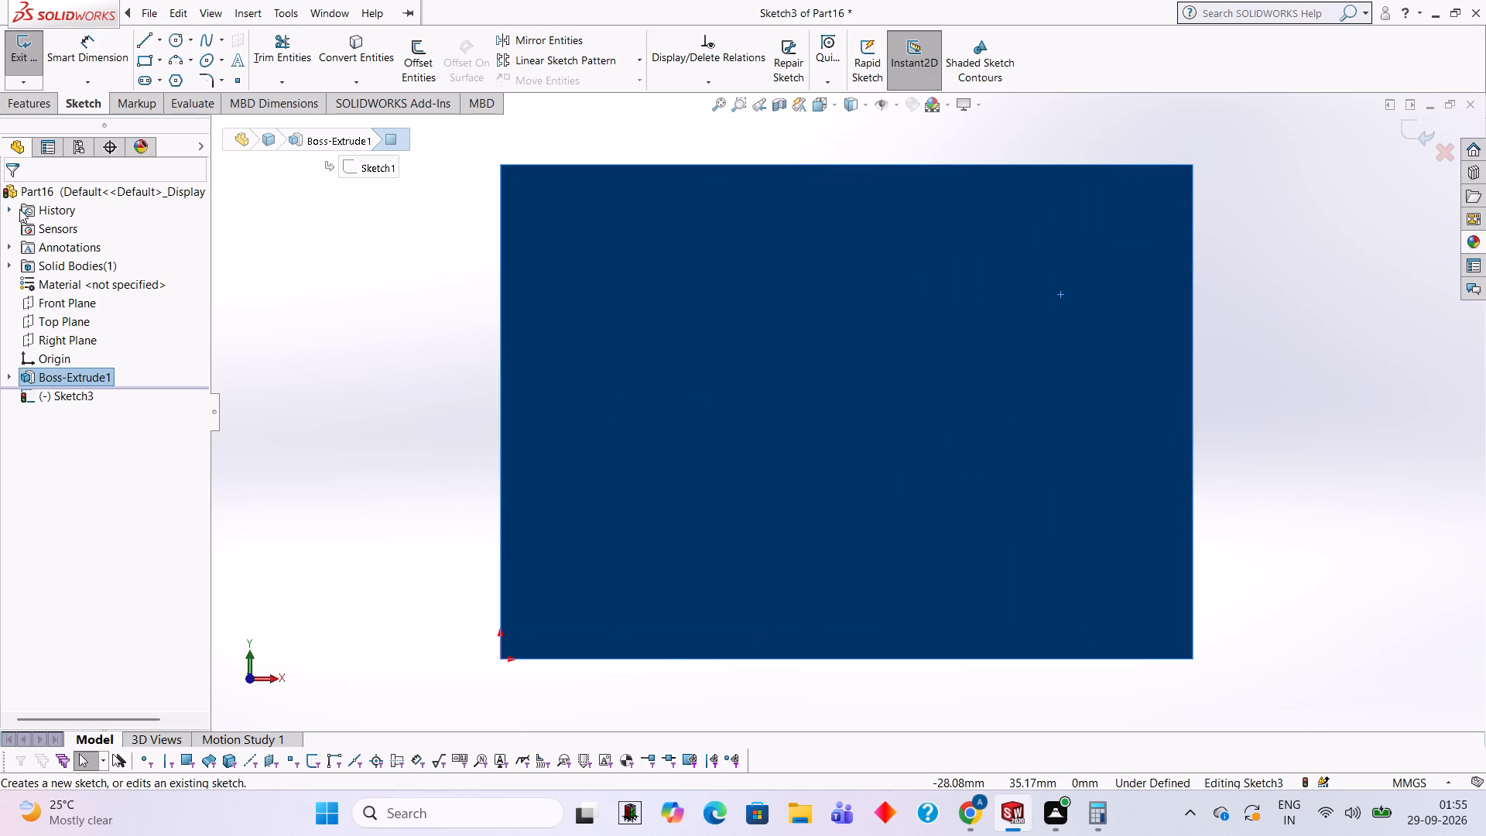
Draw a closed 70 x 50 mm rectangle of four lines along the edges of the large face.
click(146, 32)
click(496, 163)
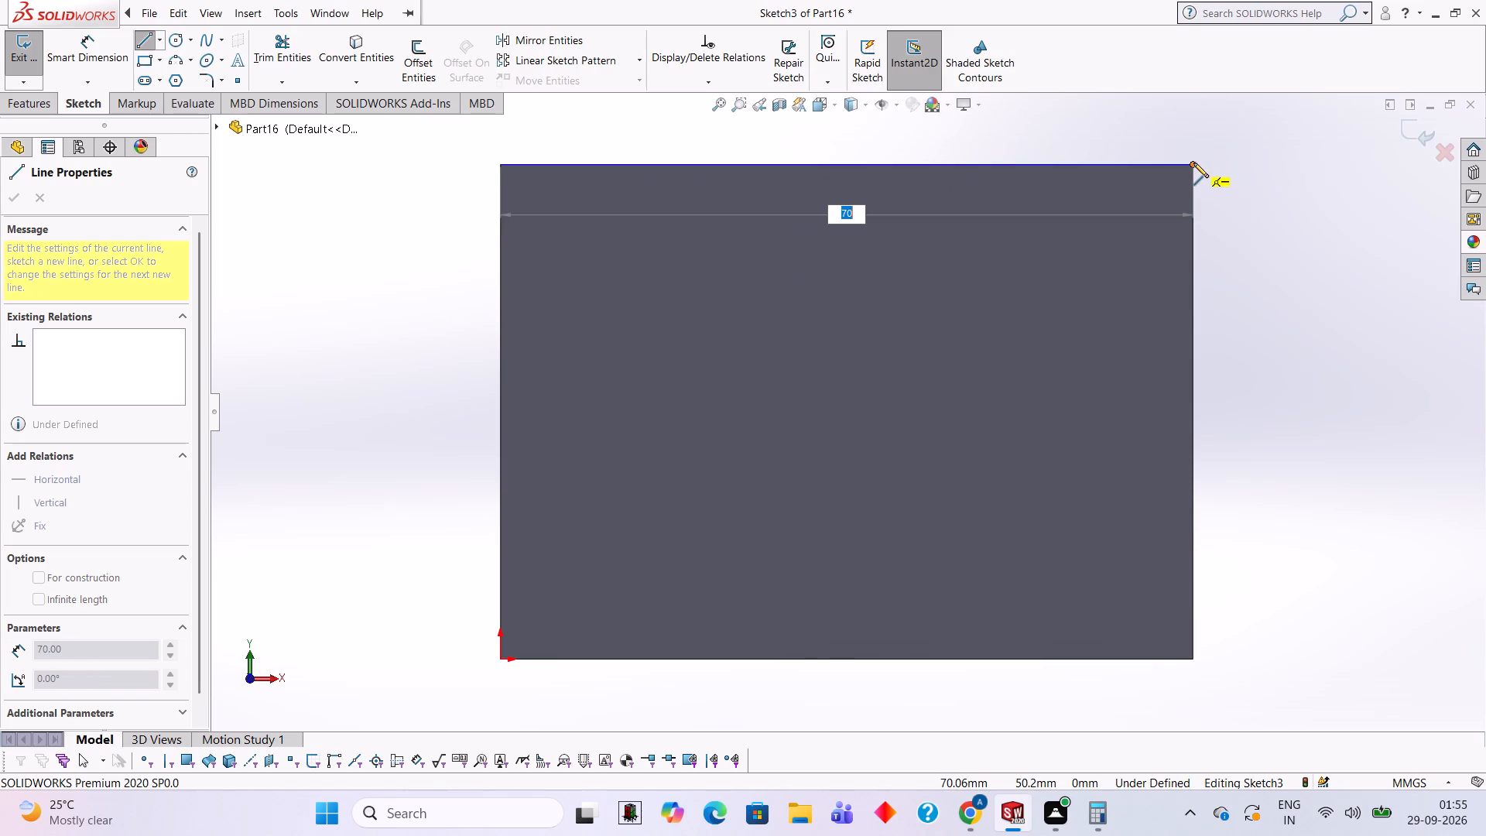
click(1193, 163)
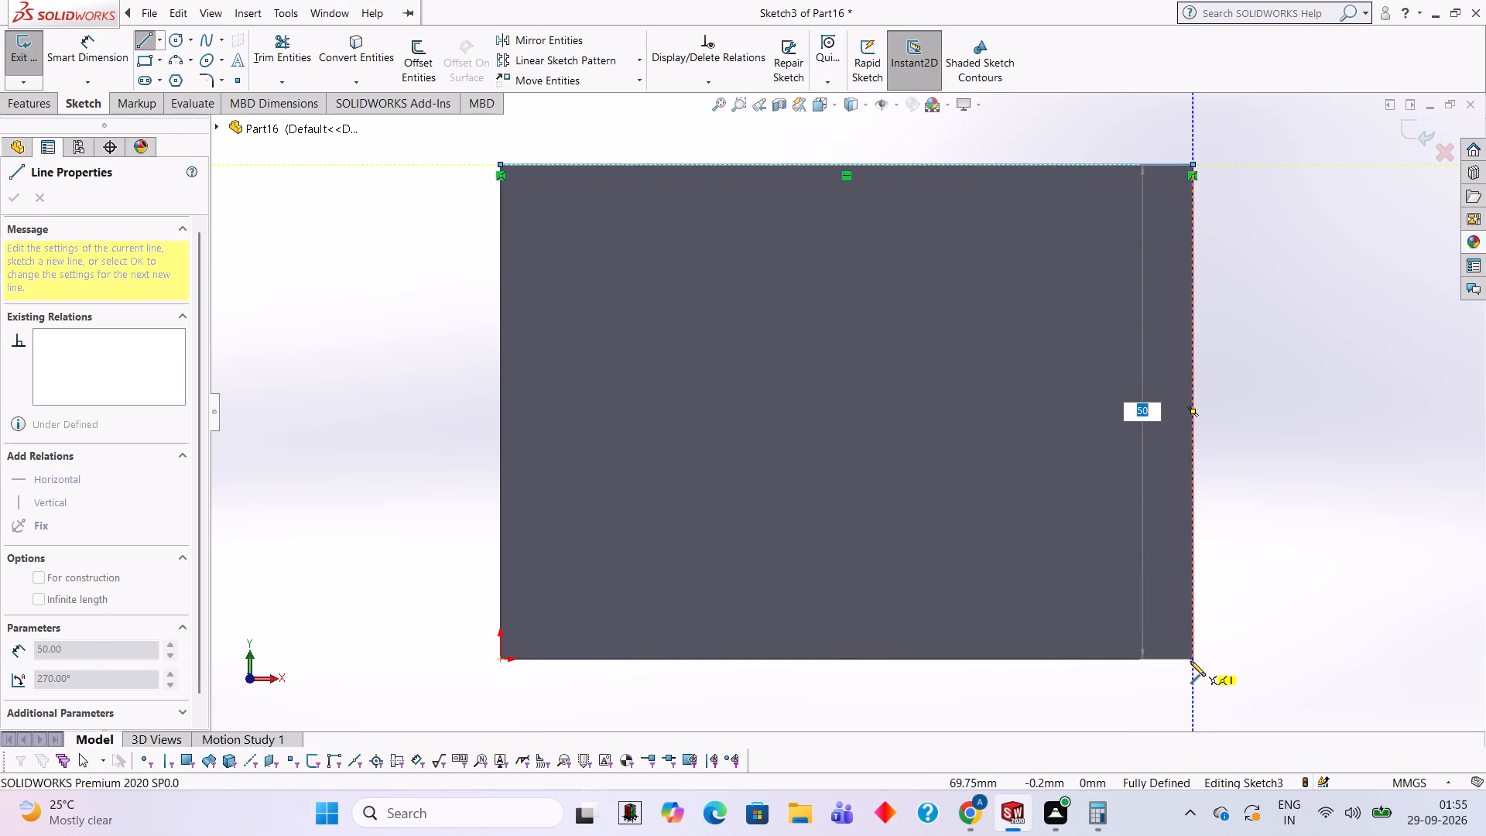
click(1193, 657)
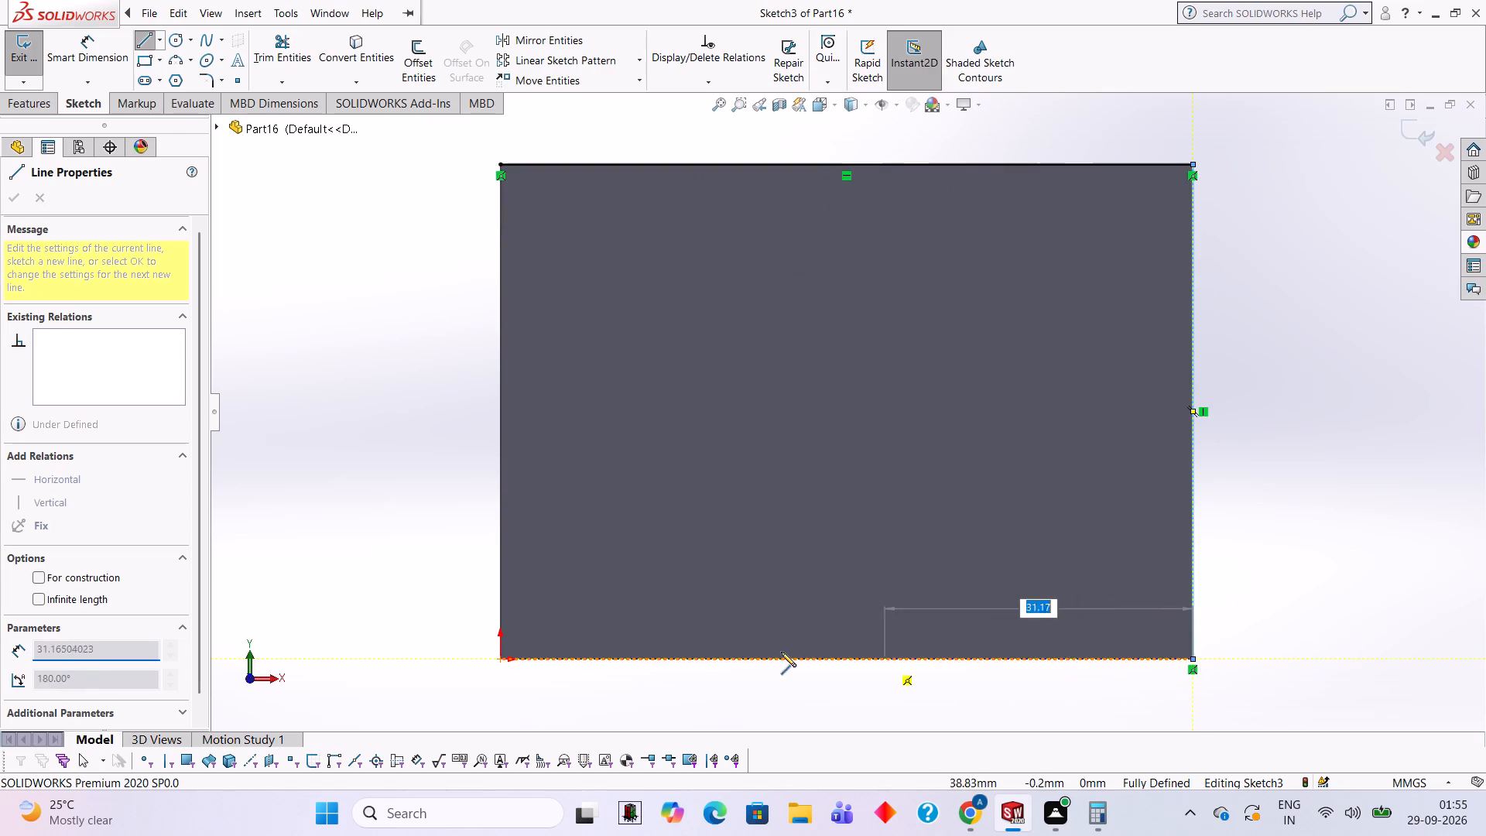
click(499, 658)
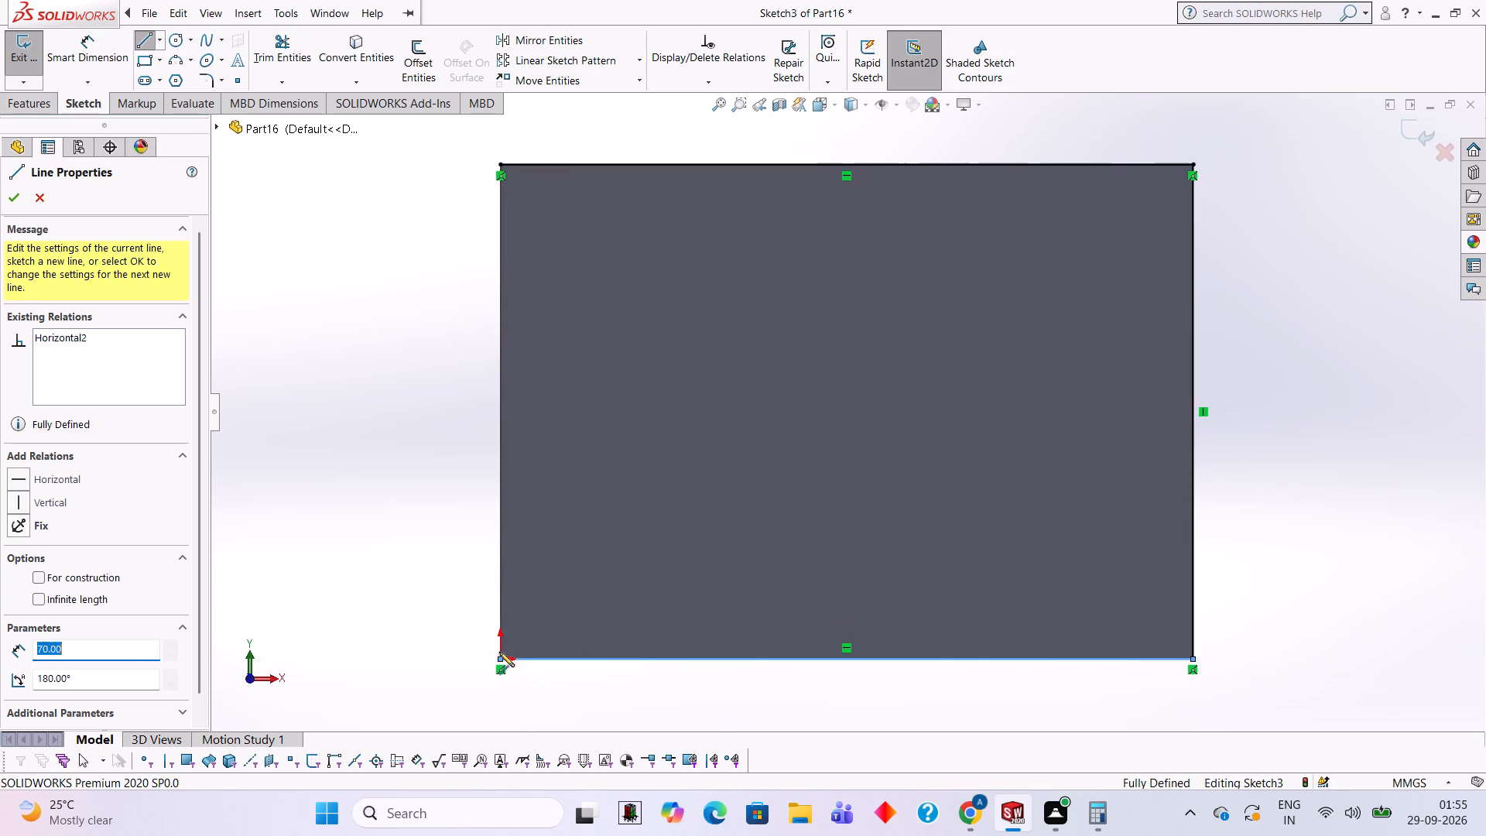
click(499, 165)
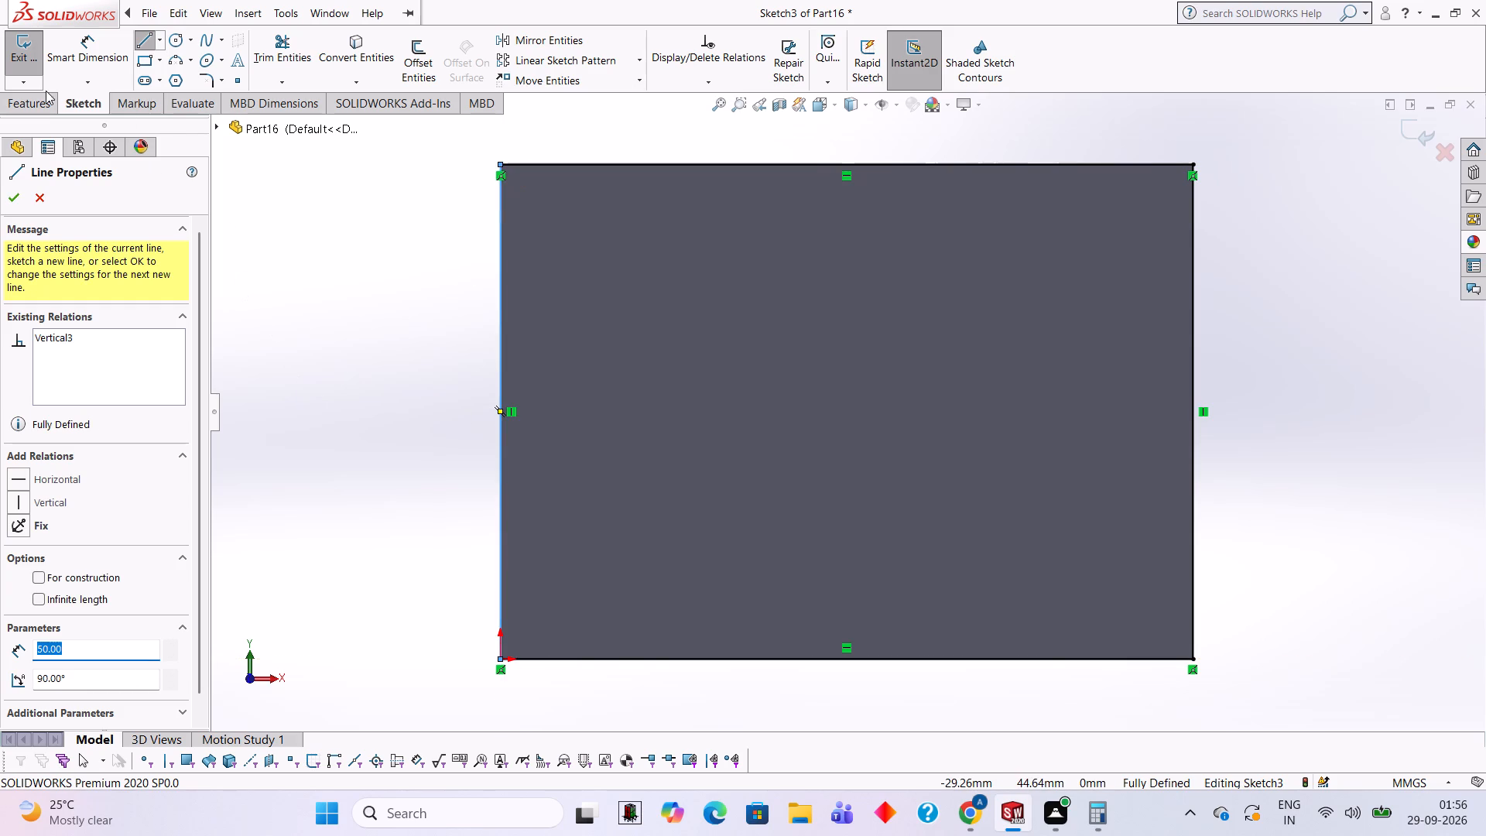
Extrude the 70 x 50 mm rectangle 5 mm outward from the block's large face, merging it with the body.
click(36, 108)
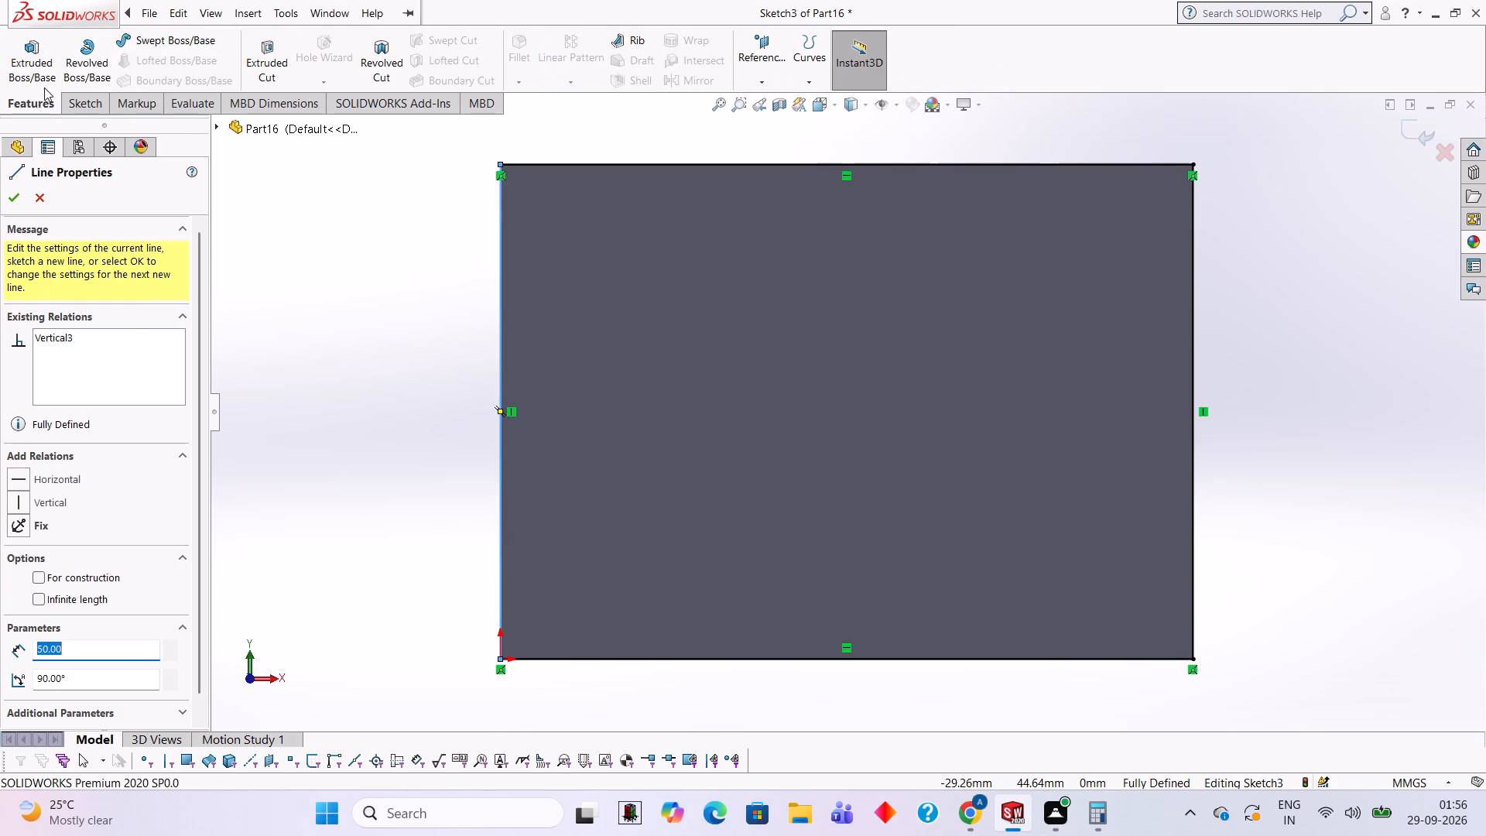
click(43, 74)
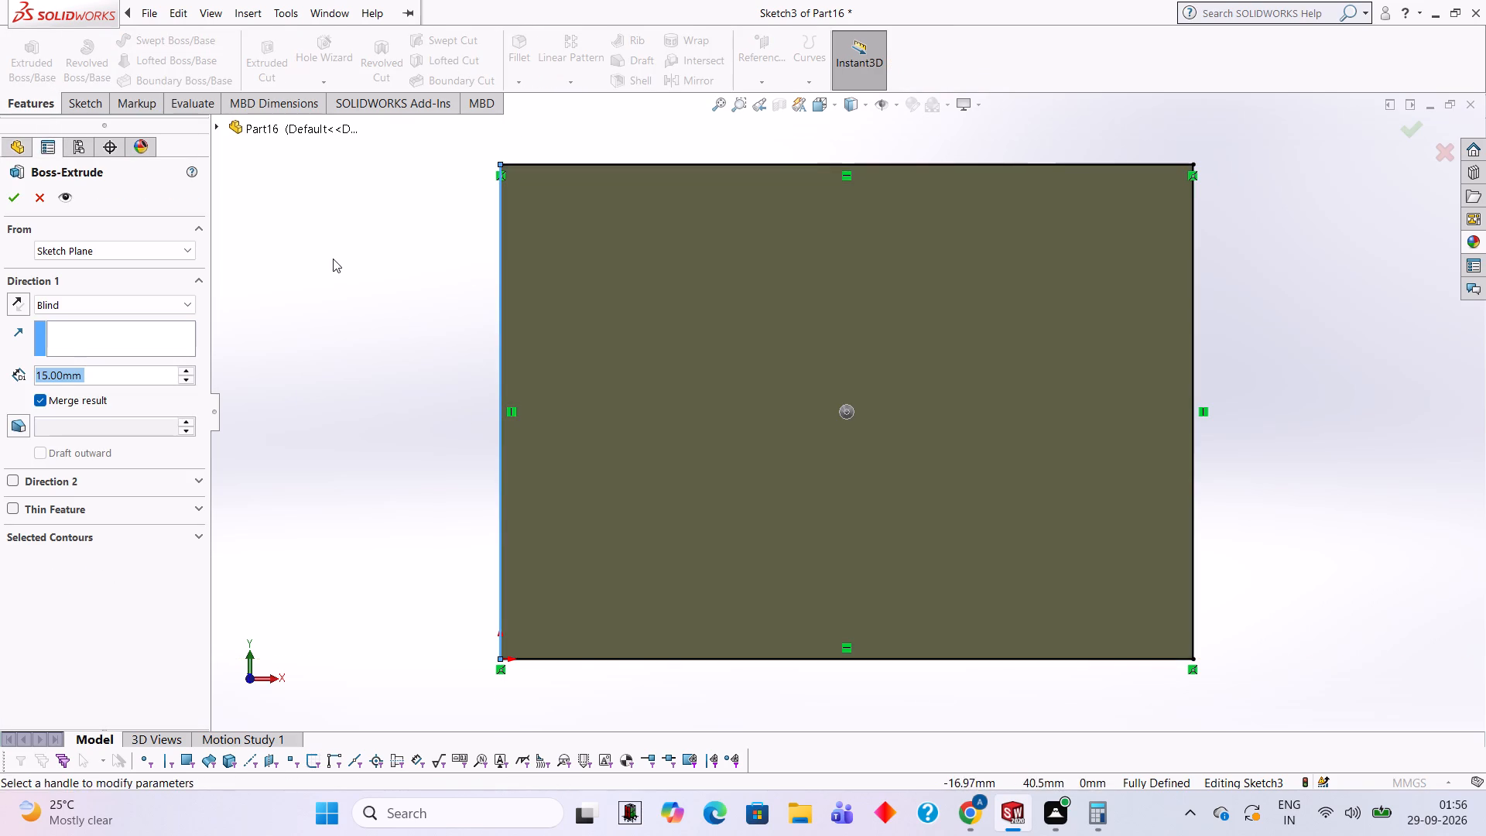
drag(333, 259, 408, 276)
middle_drag(408, 276, 457, 301)
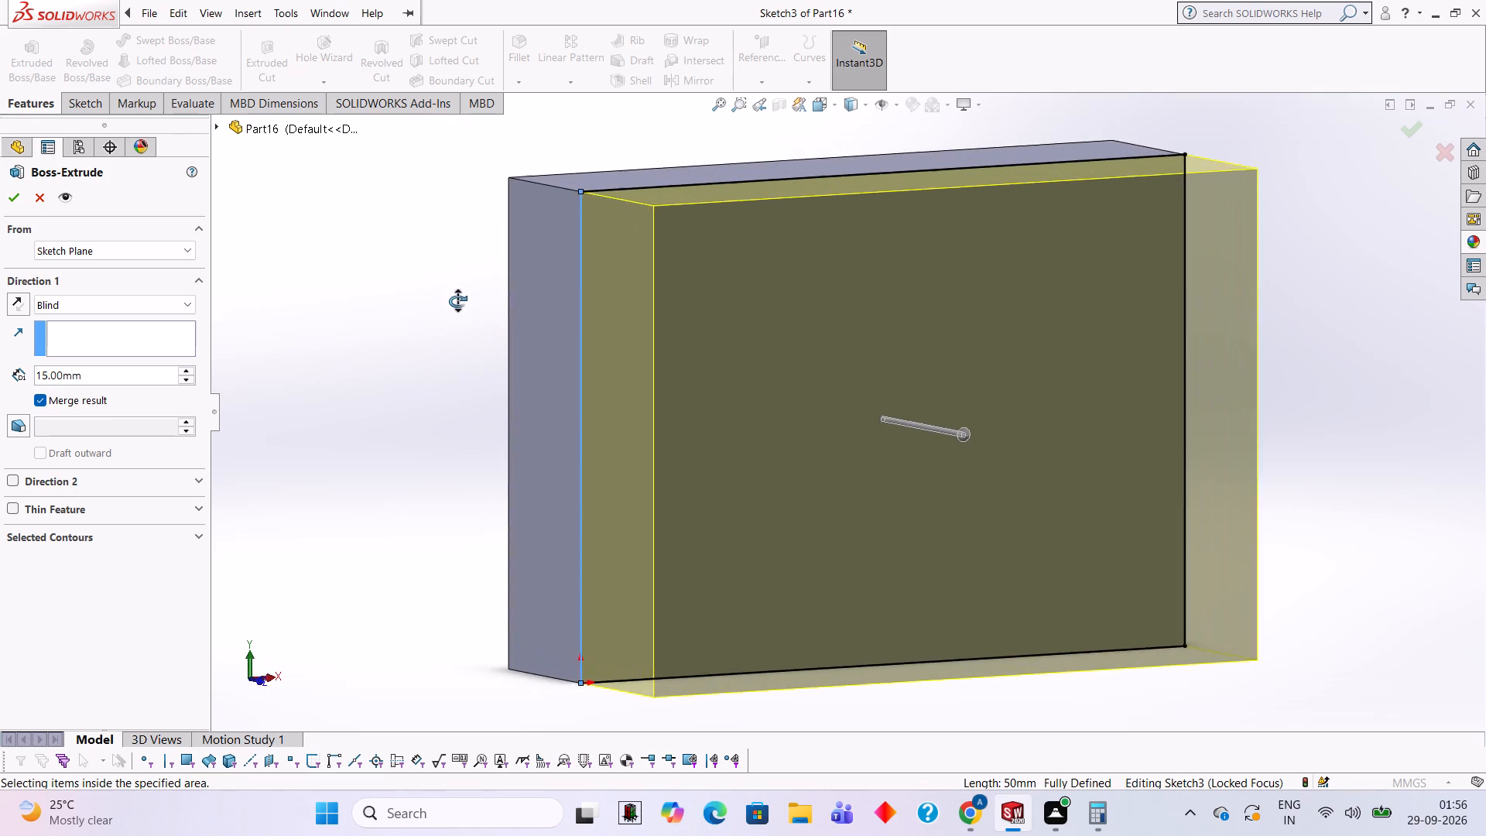
middle_drag(457, 301, 486, 316)
click(128, 382)
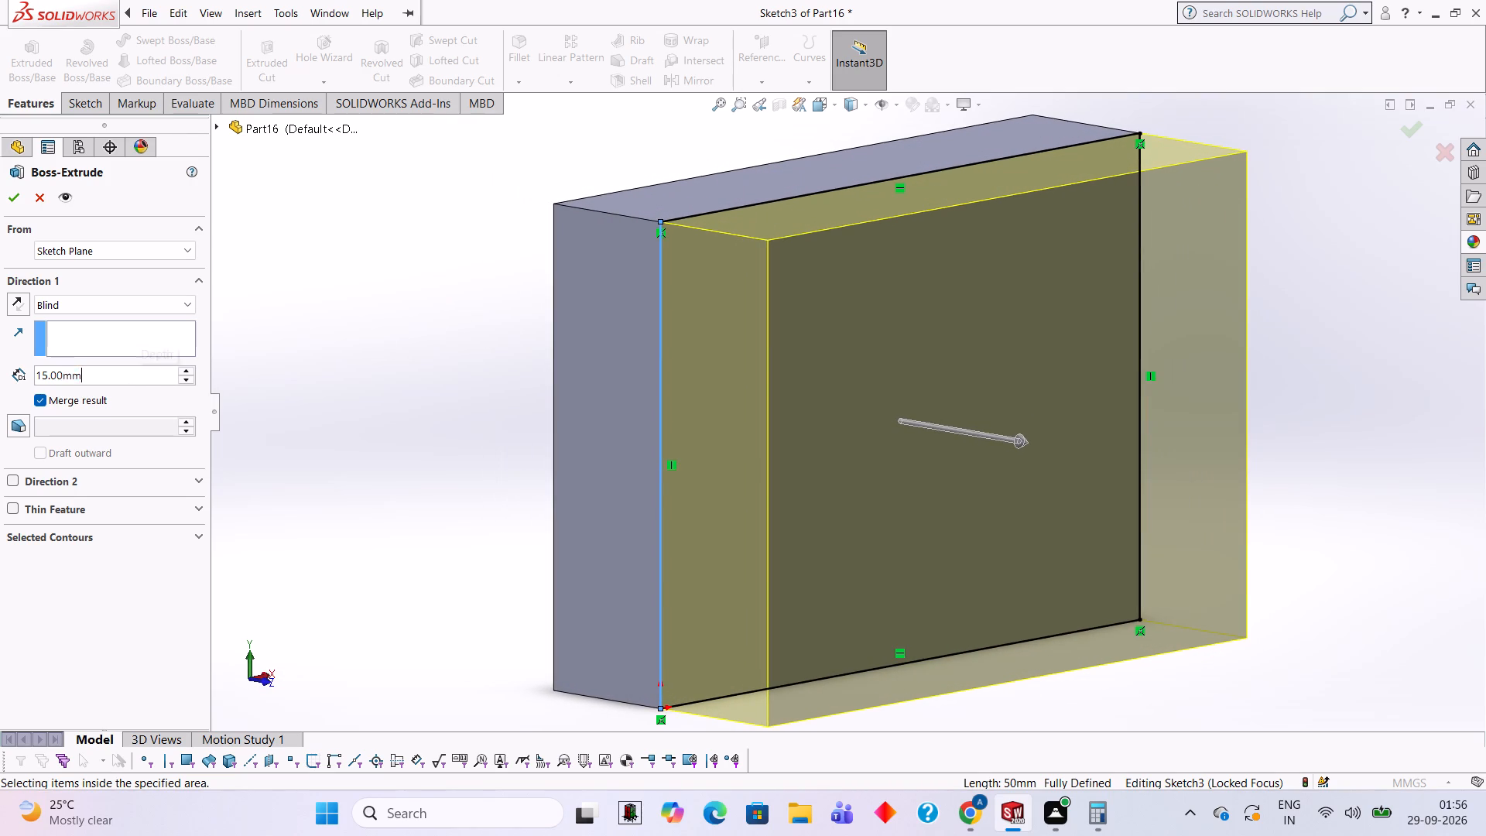
key(BackSpace)
key(BackSpace)
key(BackSpace)
key(BackSpace)
key(BackSpace)
key(BackSpace)
key(BackSpace)
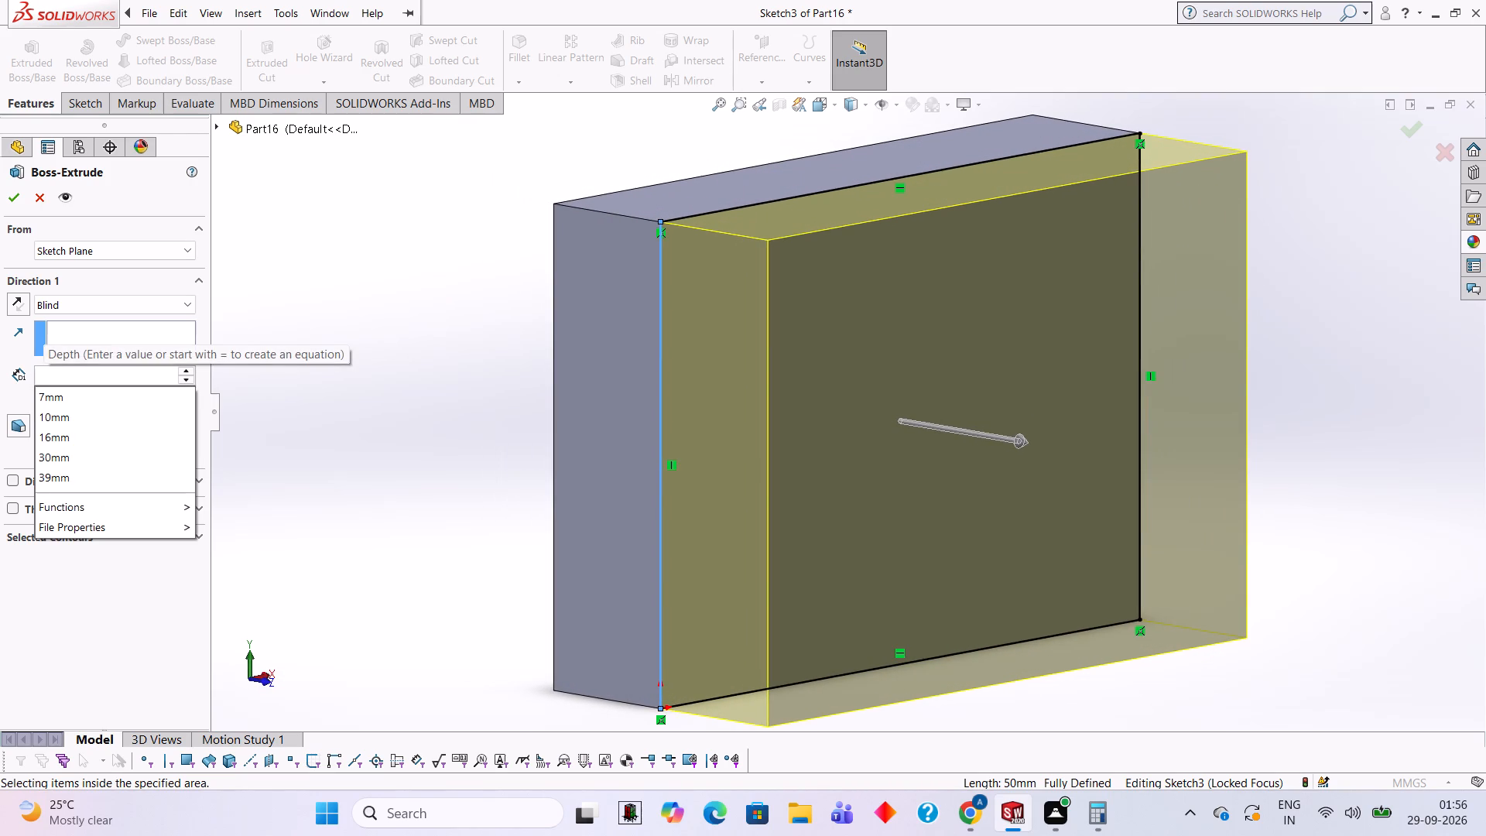
key(5)
key(Return)
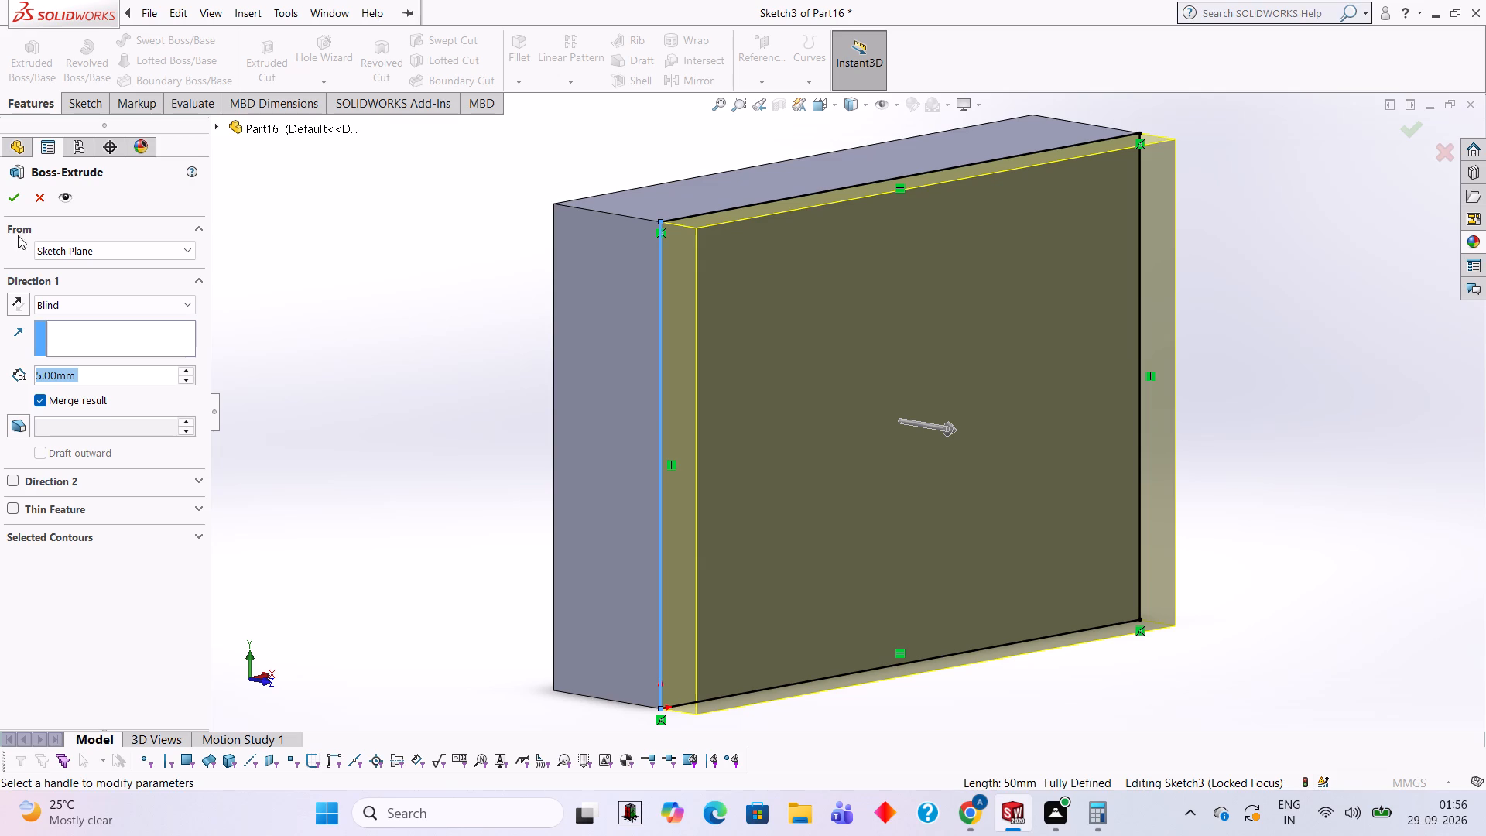
click(10, 198)
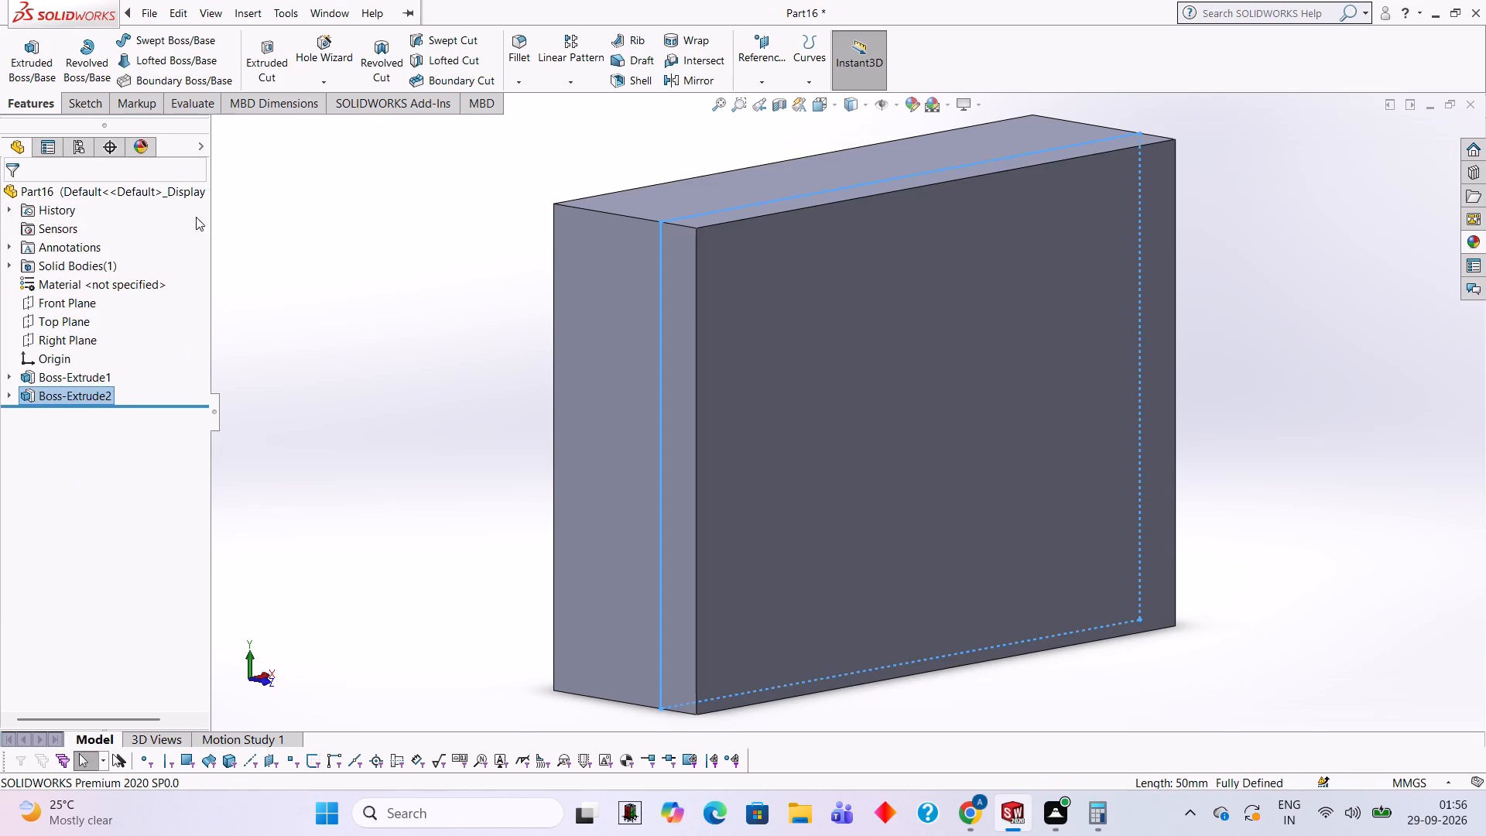
click(255, 217)
Start a new sketch on the block's narrow end face and view it face-on.
middle_drag(363, 257, 411, 282)
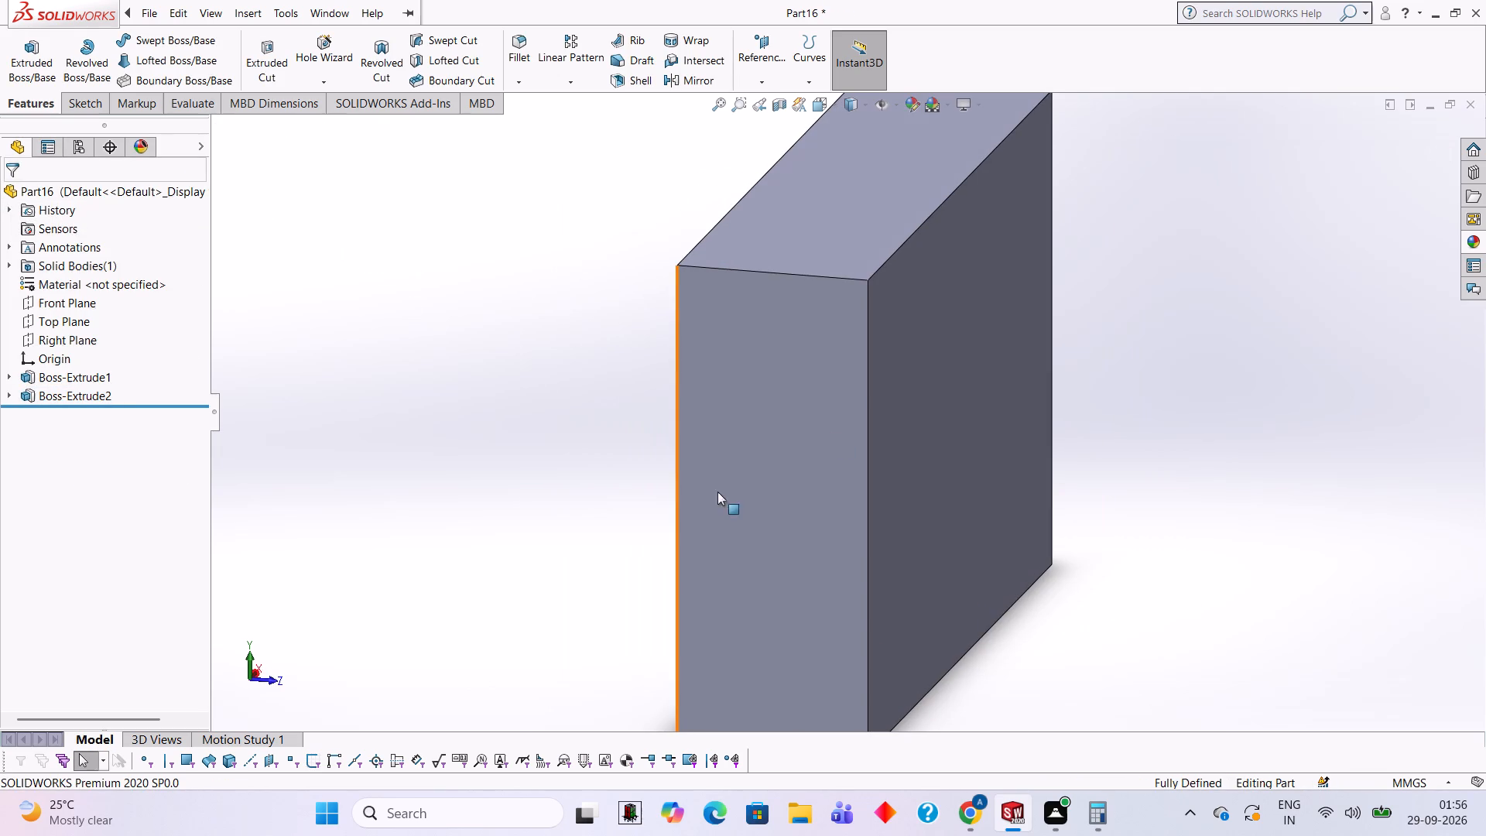
drag(774, 461, 793, 441)
click(886, 325)
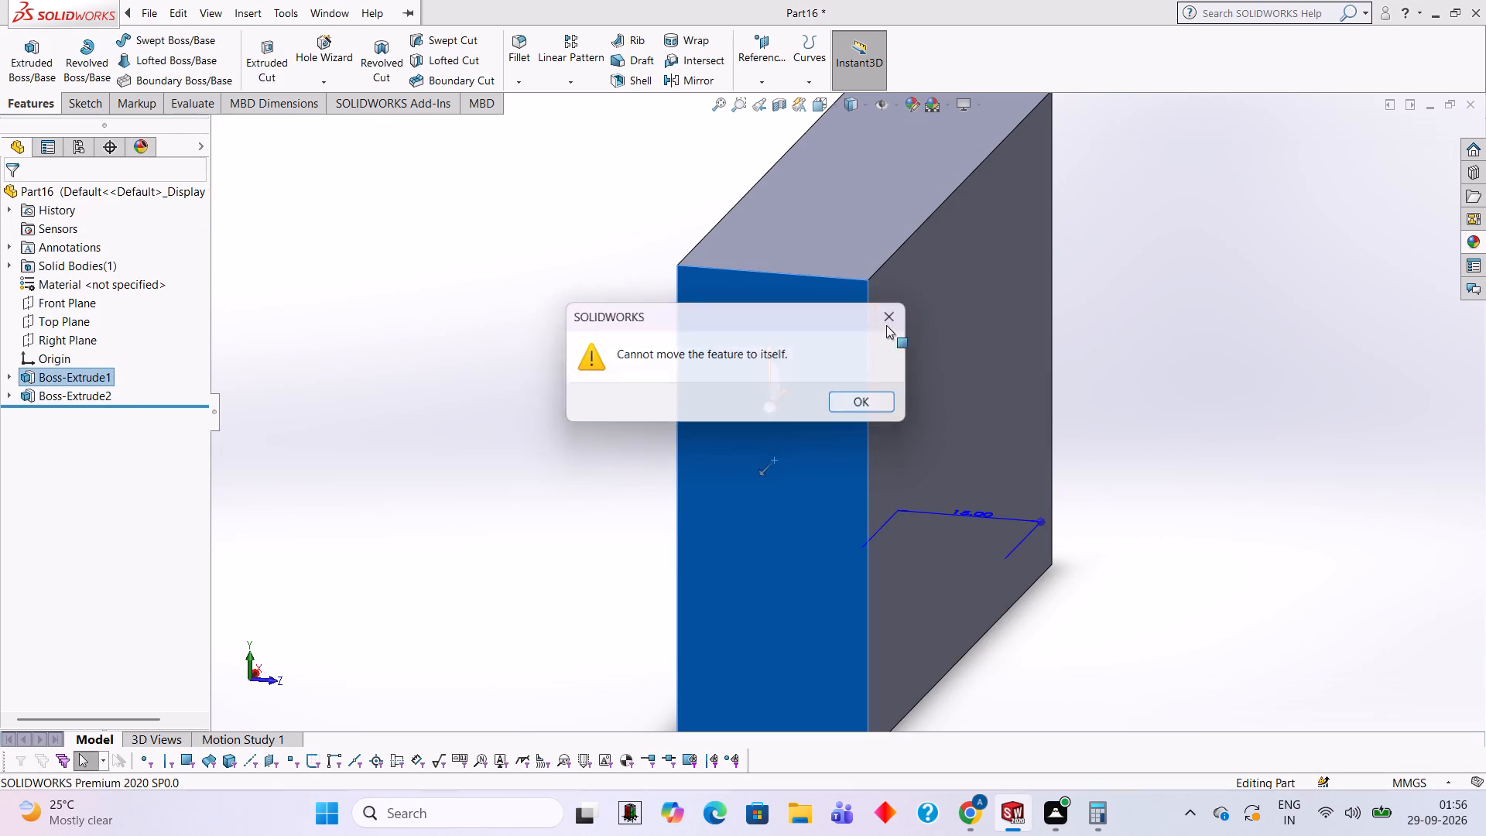
key(Escape)
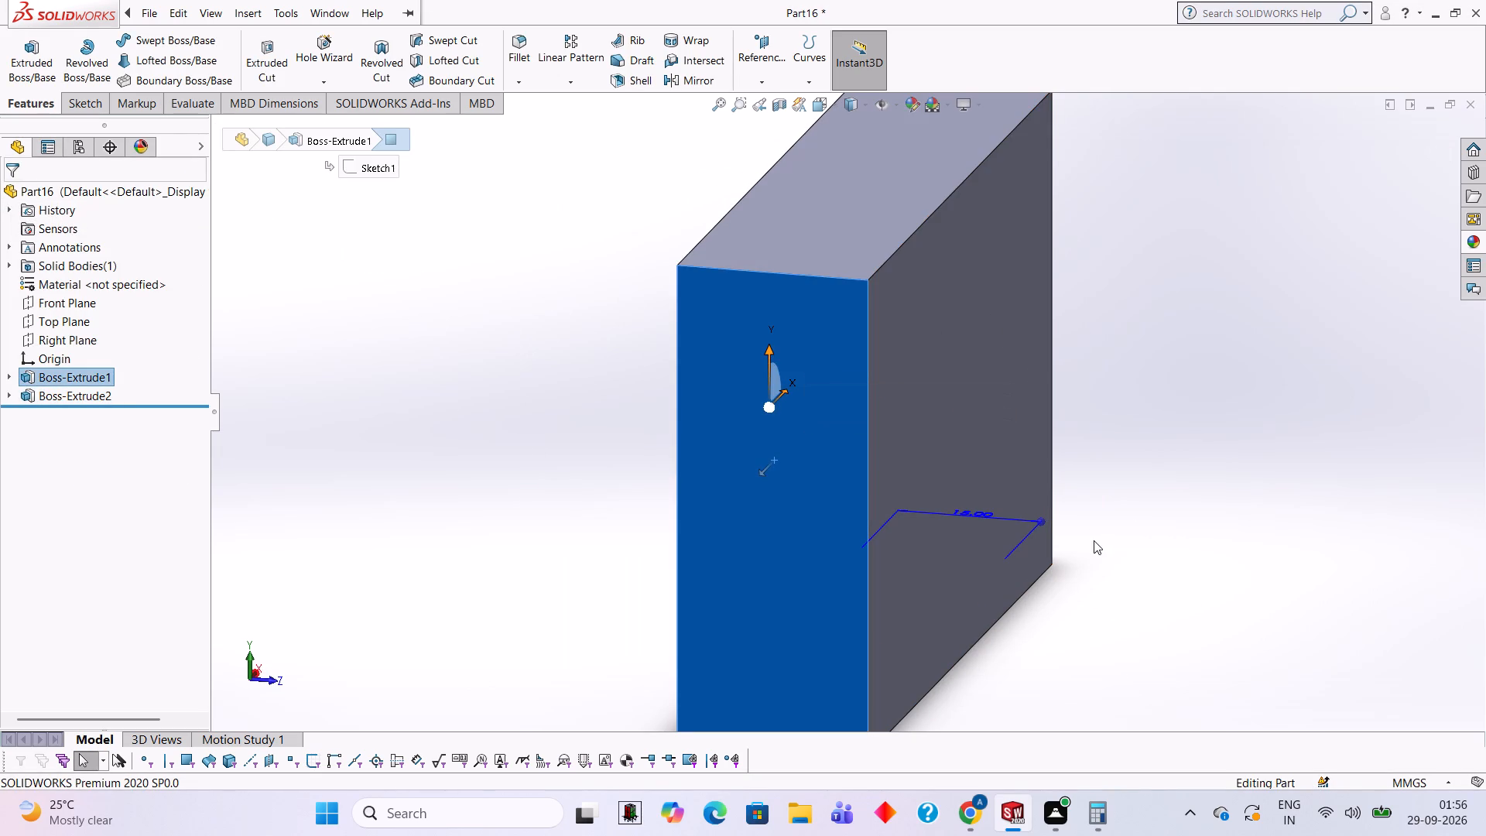
click(809, 461)
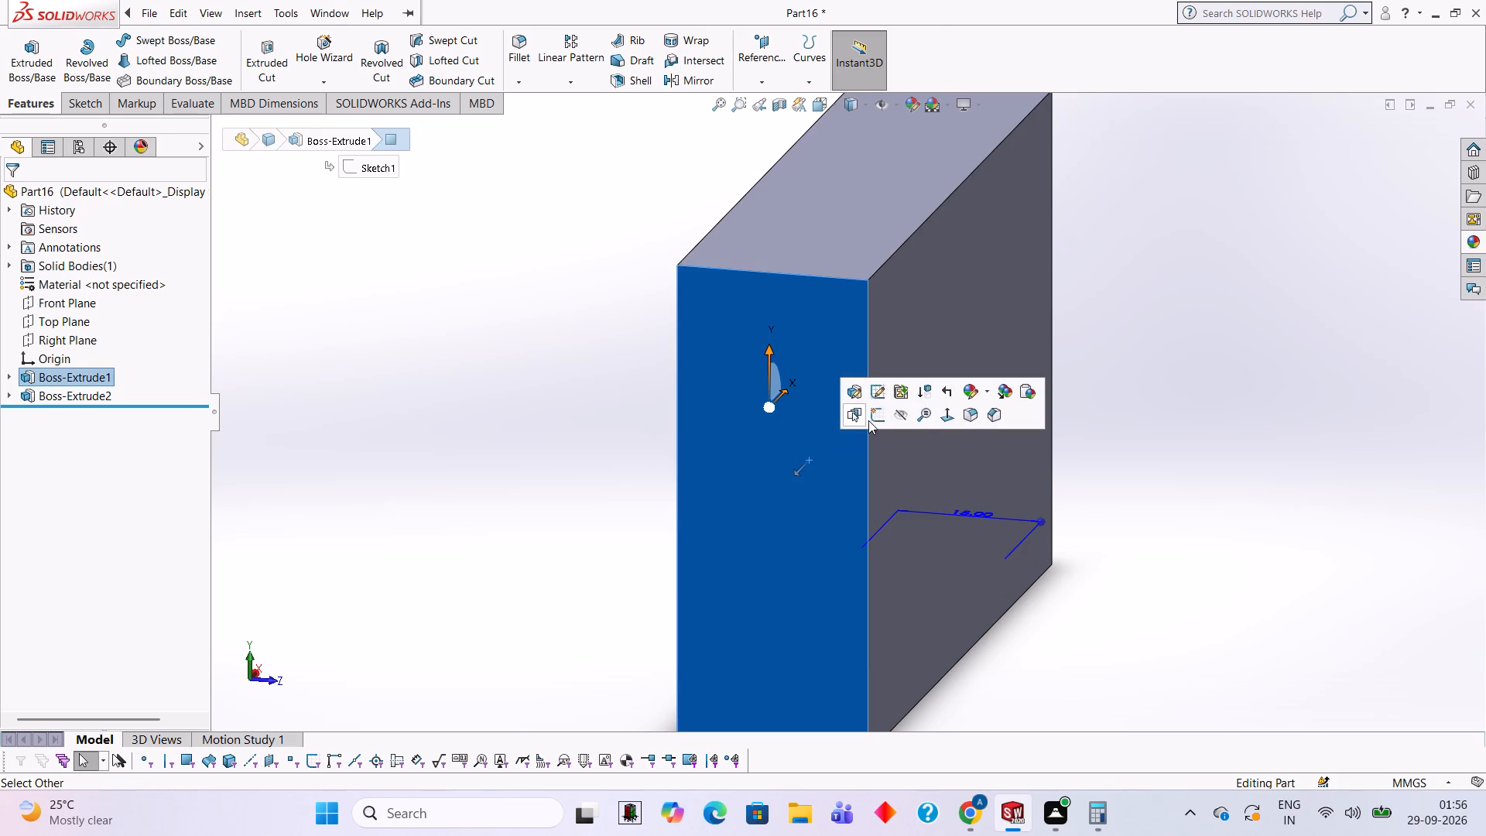
click(868, 420)
key(ctrl+8)
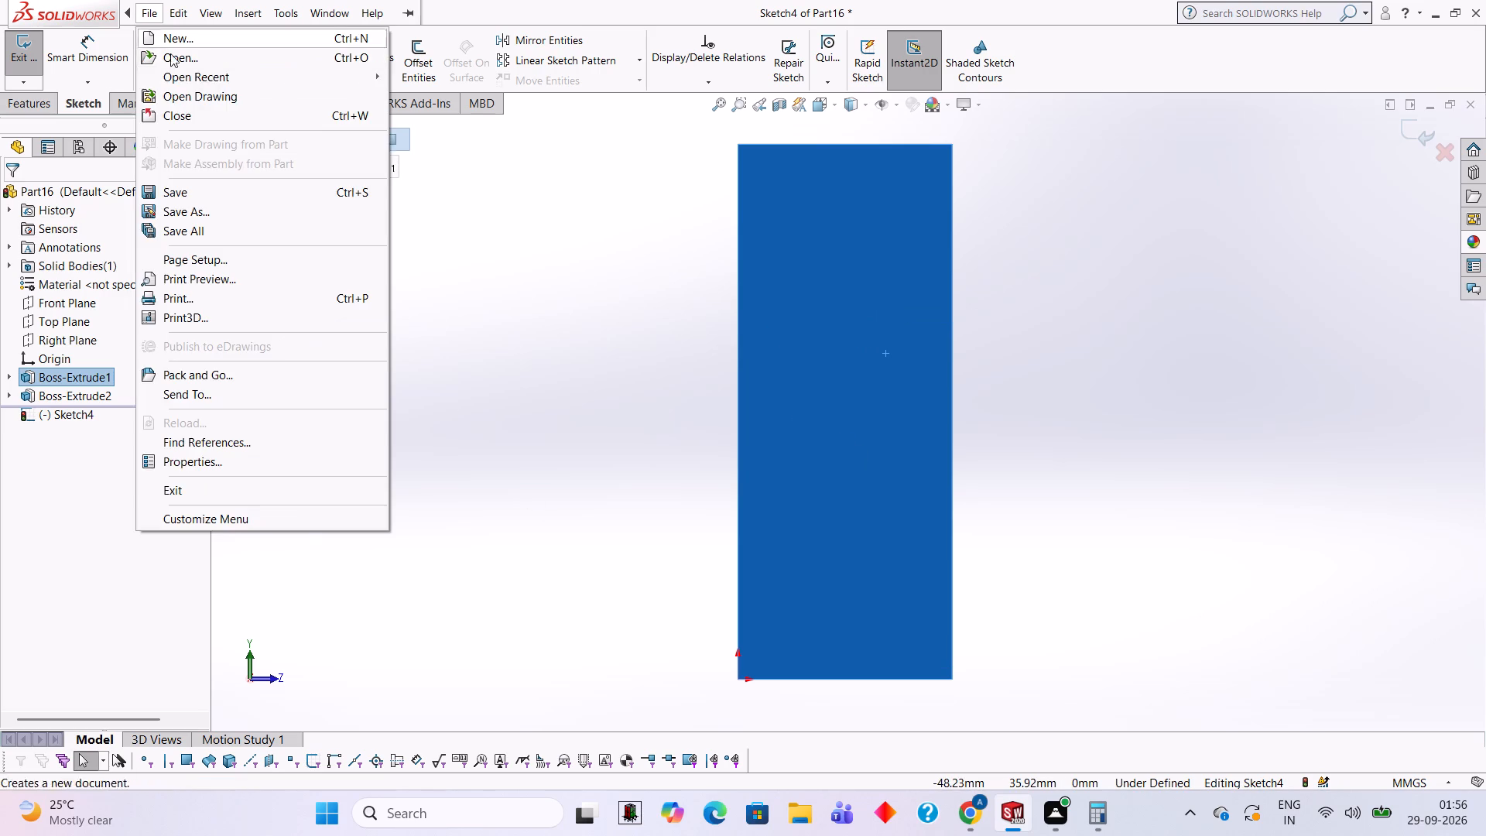
Draw a 10 mm line down the end face's outer edge from its upper corner, continuing with a 15 mm horizontal line outward.
click(437, 173)
click(148, 37)
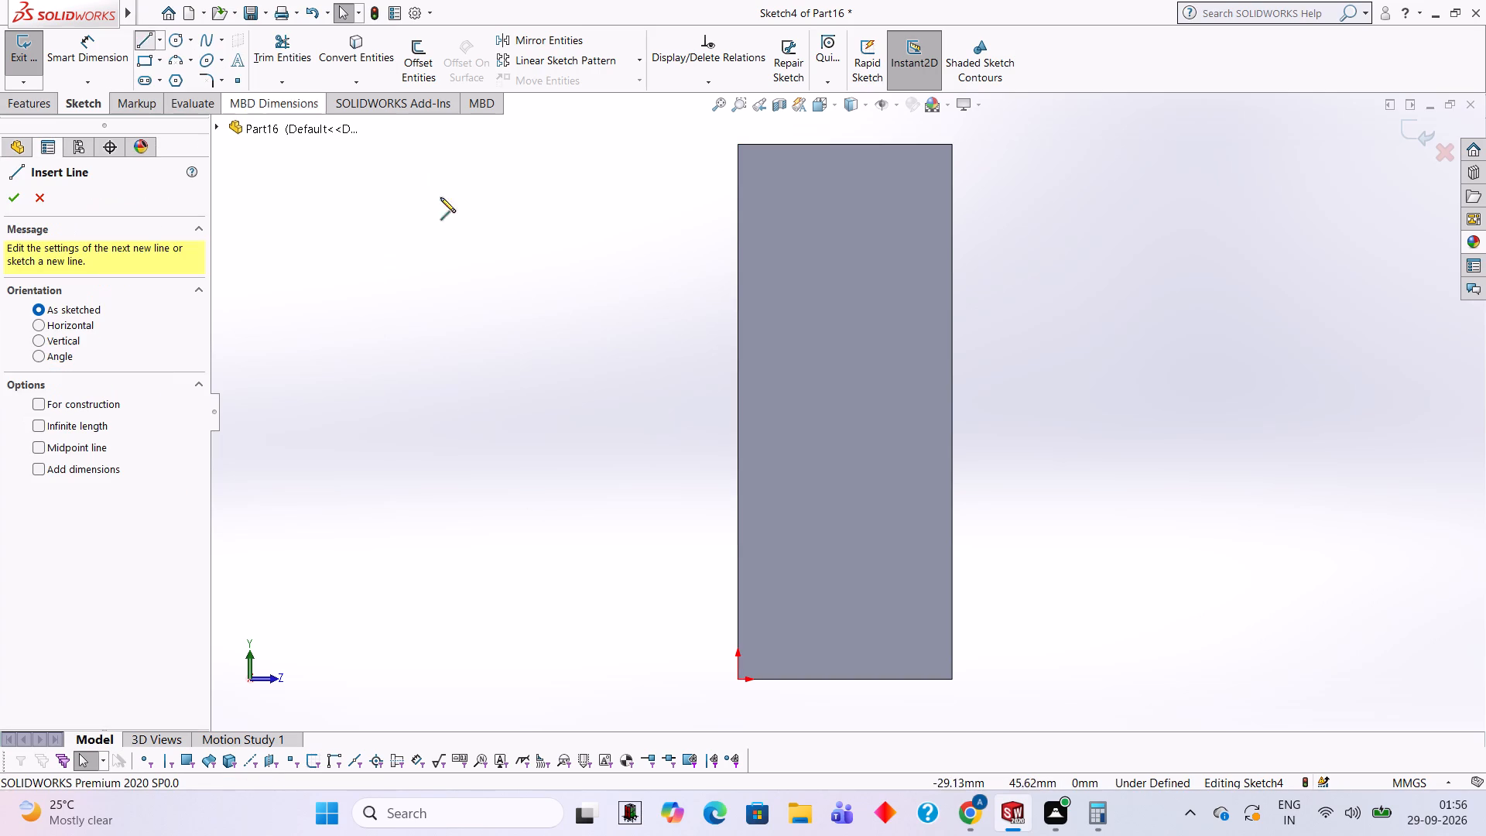
click(954, 144)
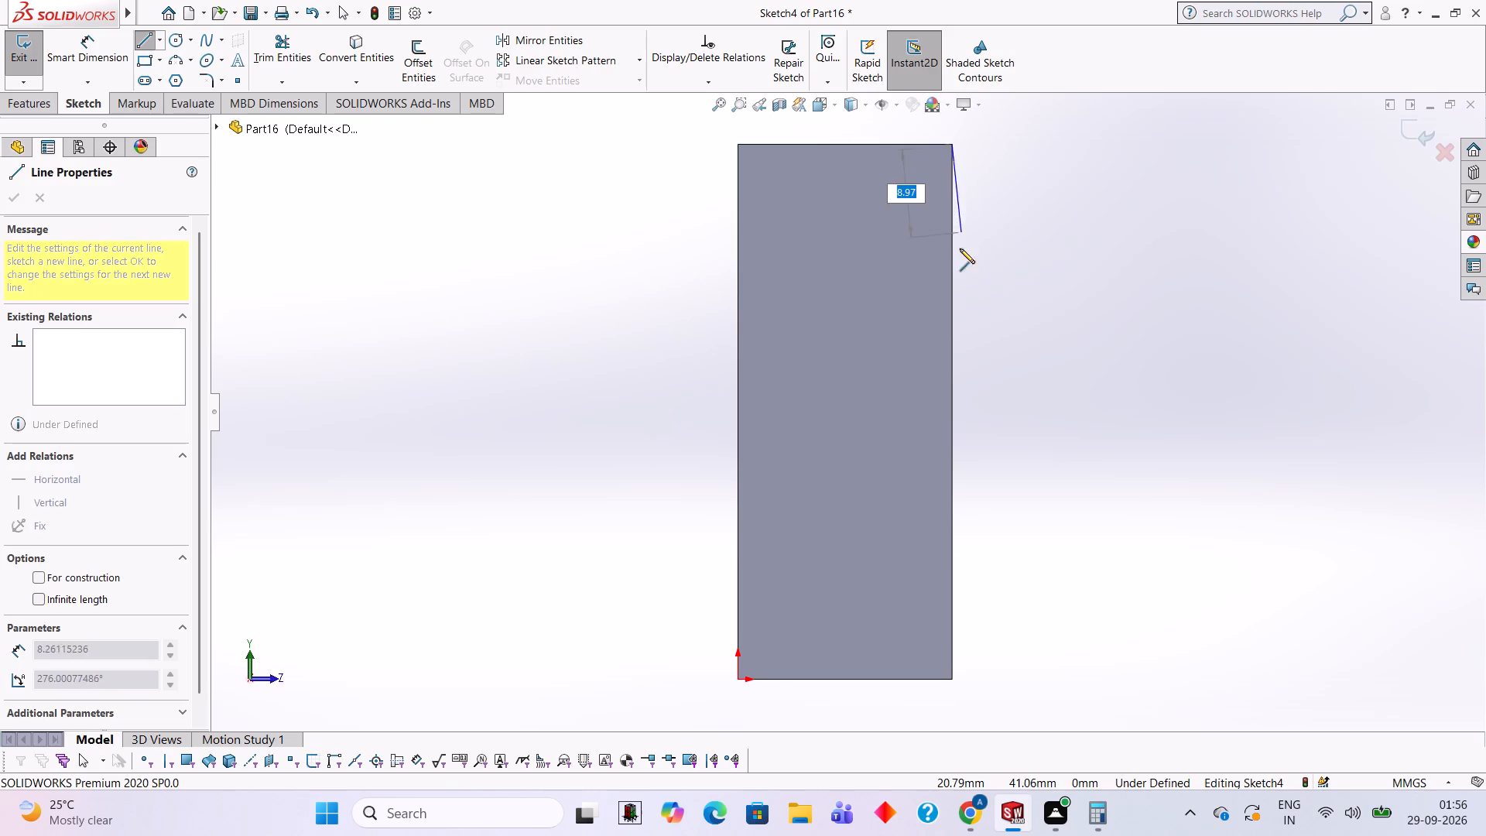
text(10)
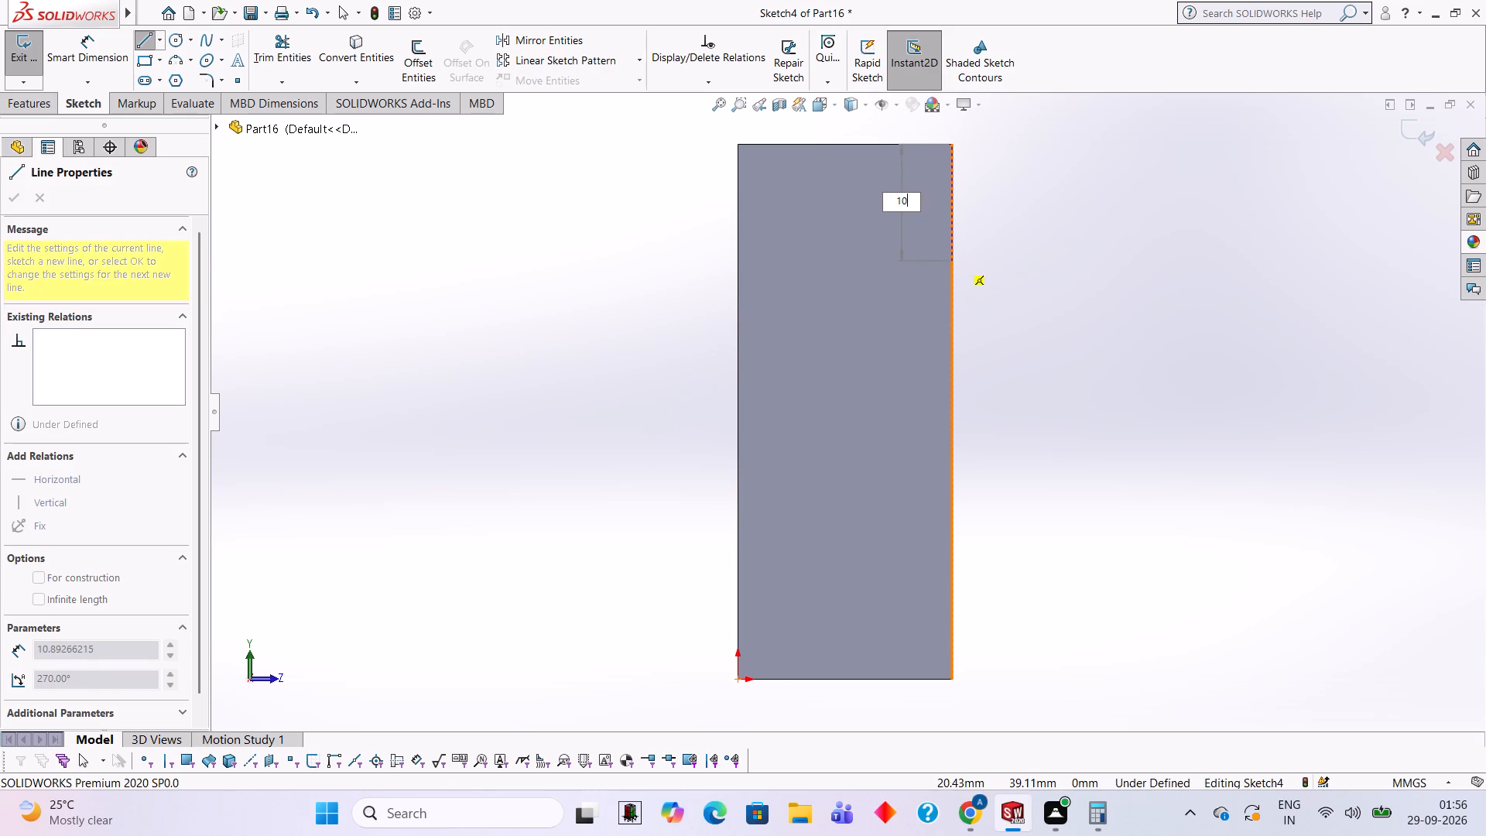
key(Return)
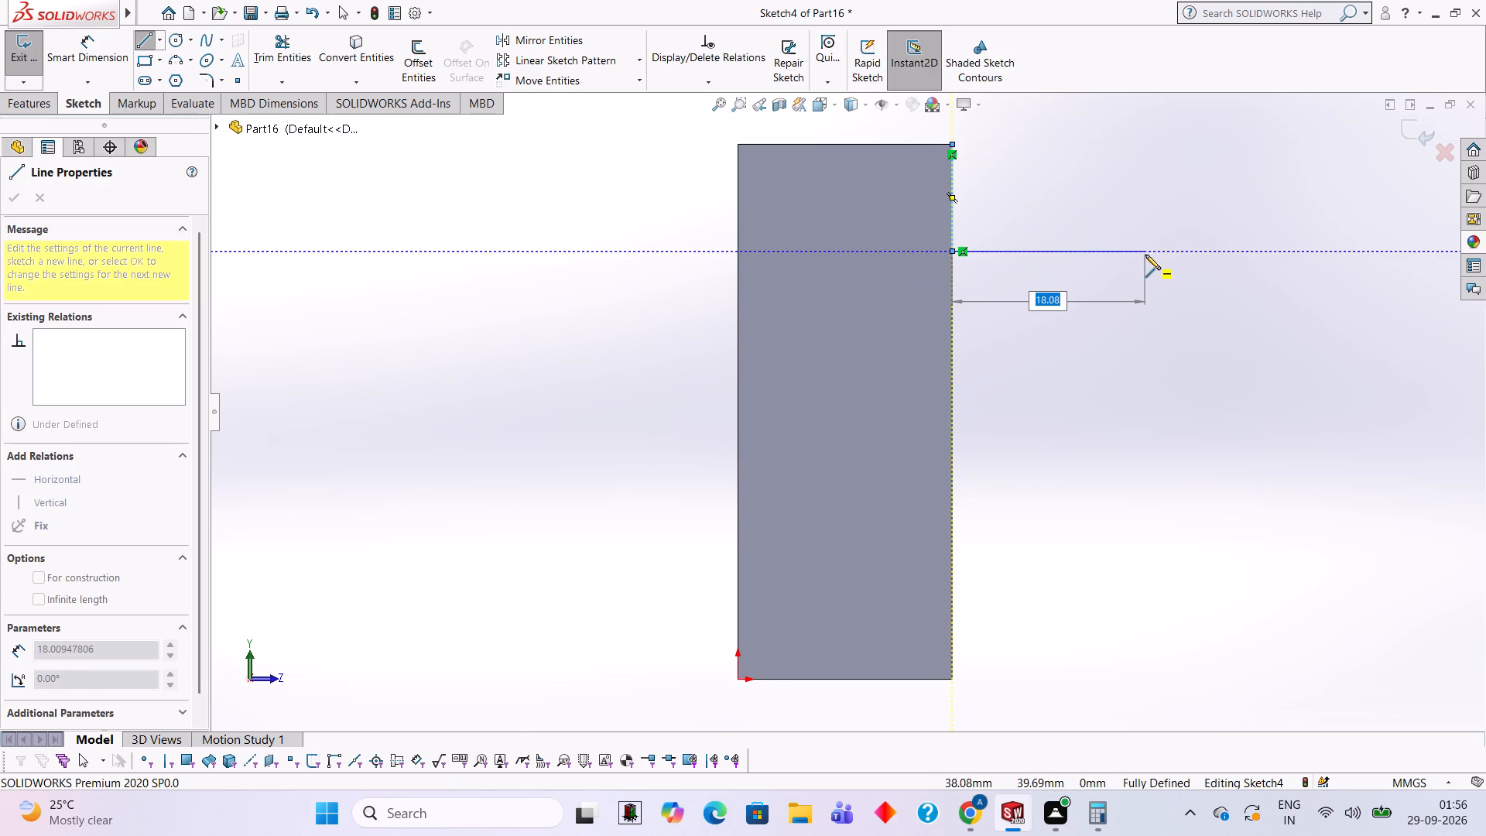
text(15)
key(Return)
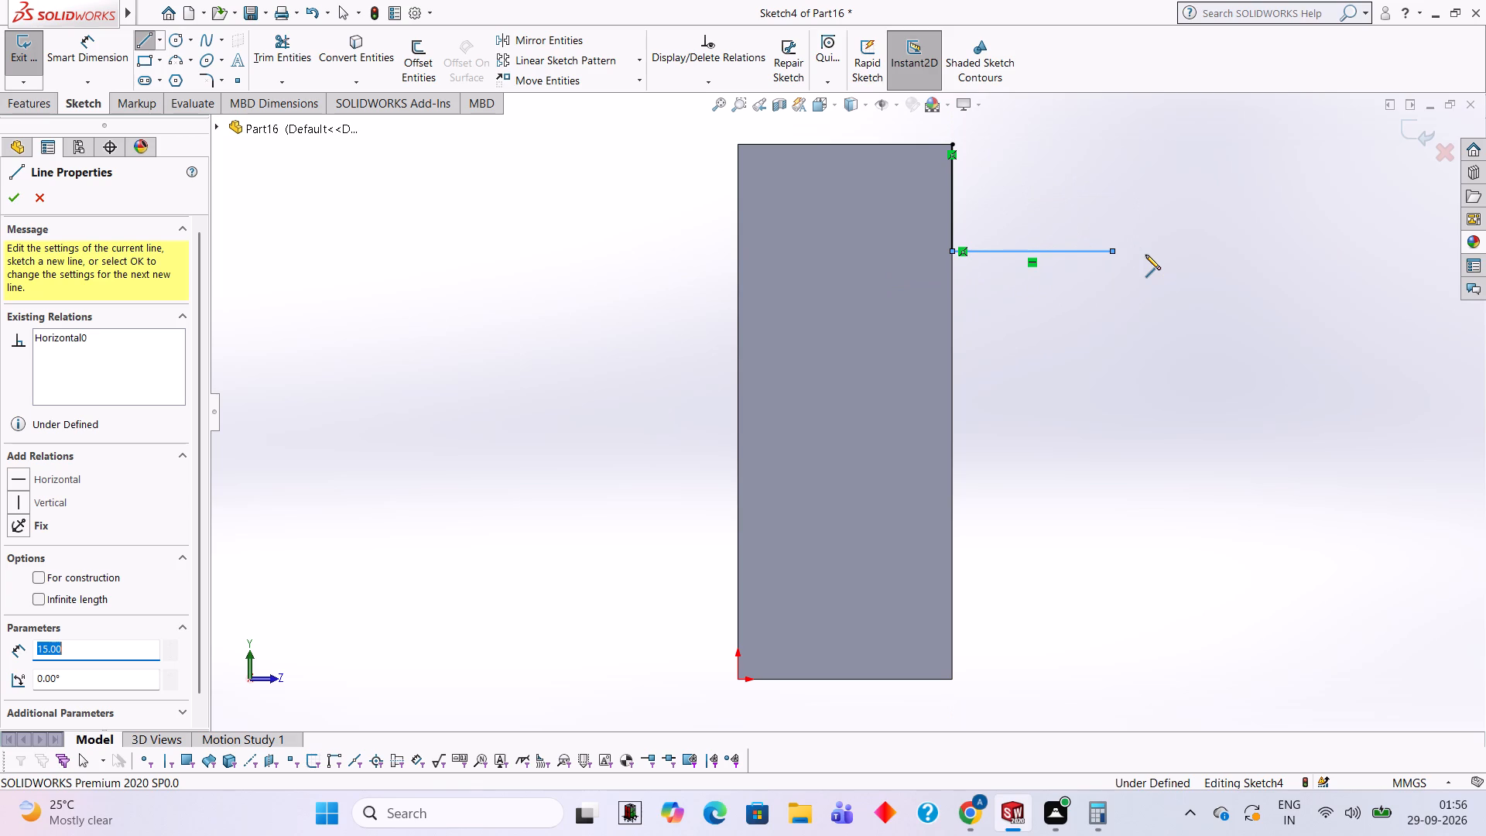
key(Escape)
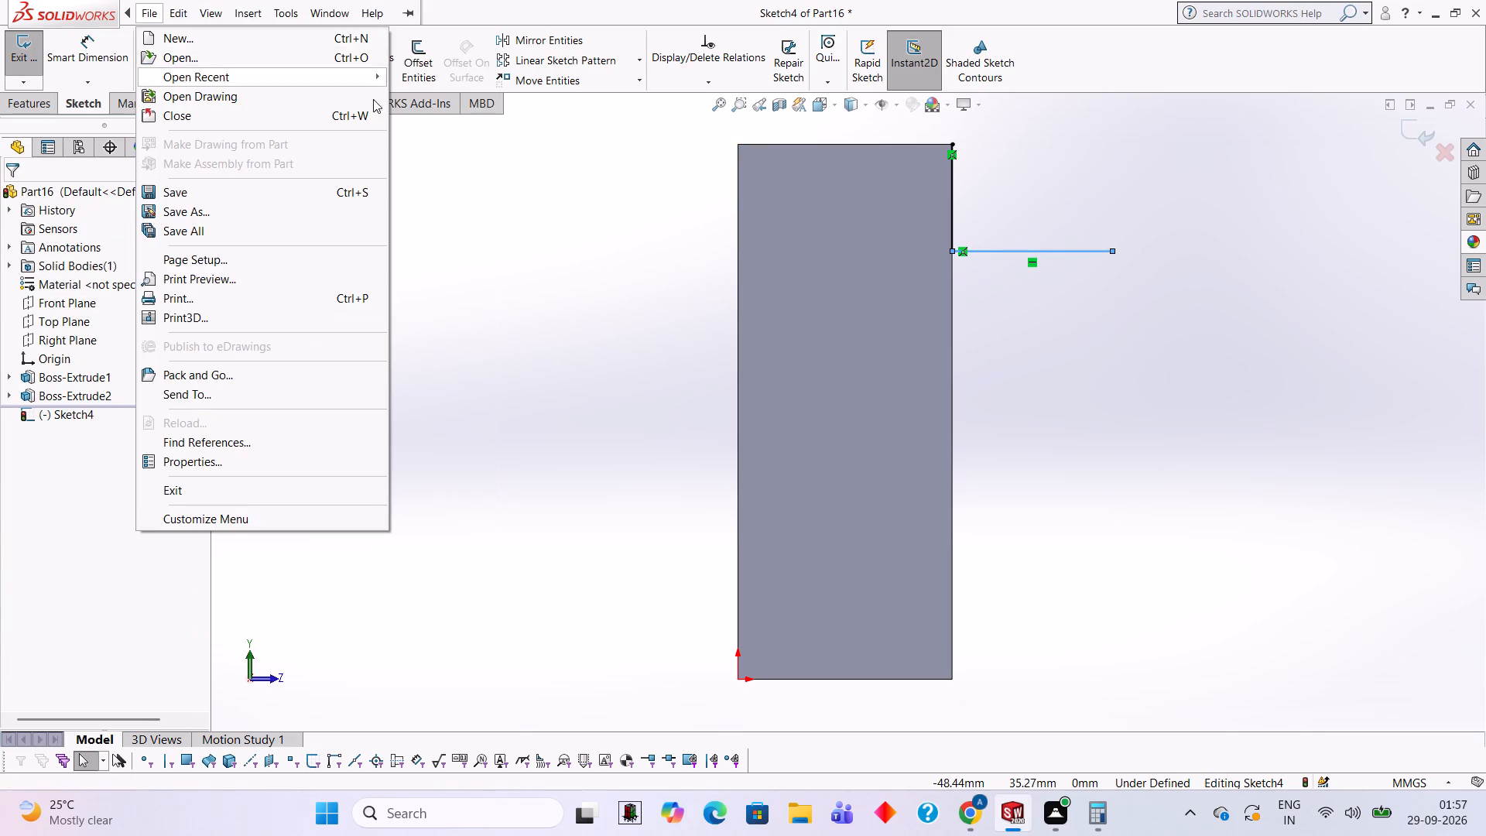
From the outer edge's lower corner, draw lines 10 mm up, 30 mm horizontally outward and about 10 mm down to base level.
click(493, 151)
click(139, 41)
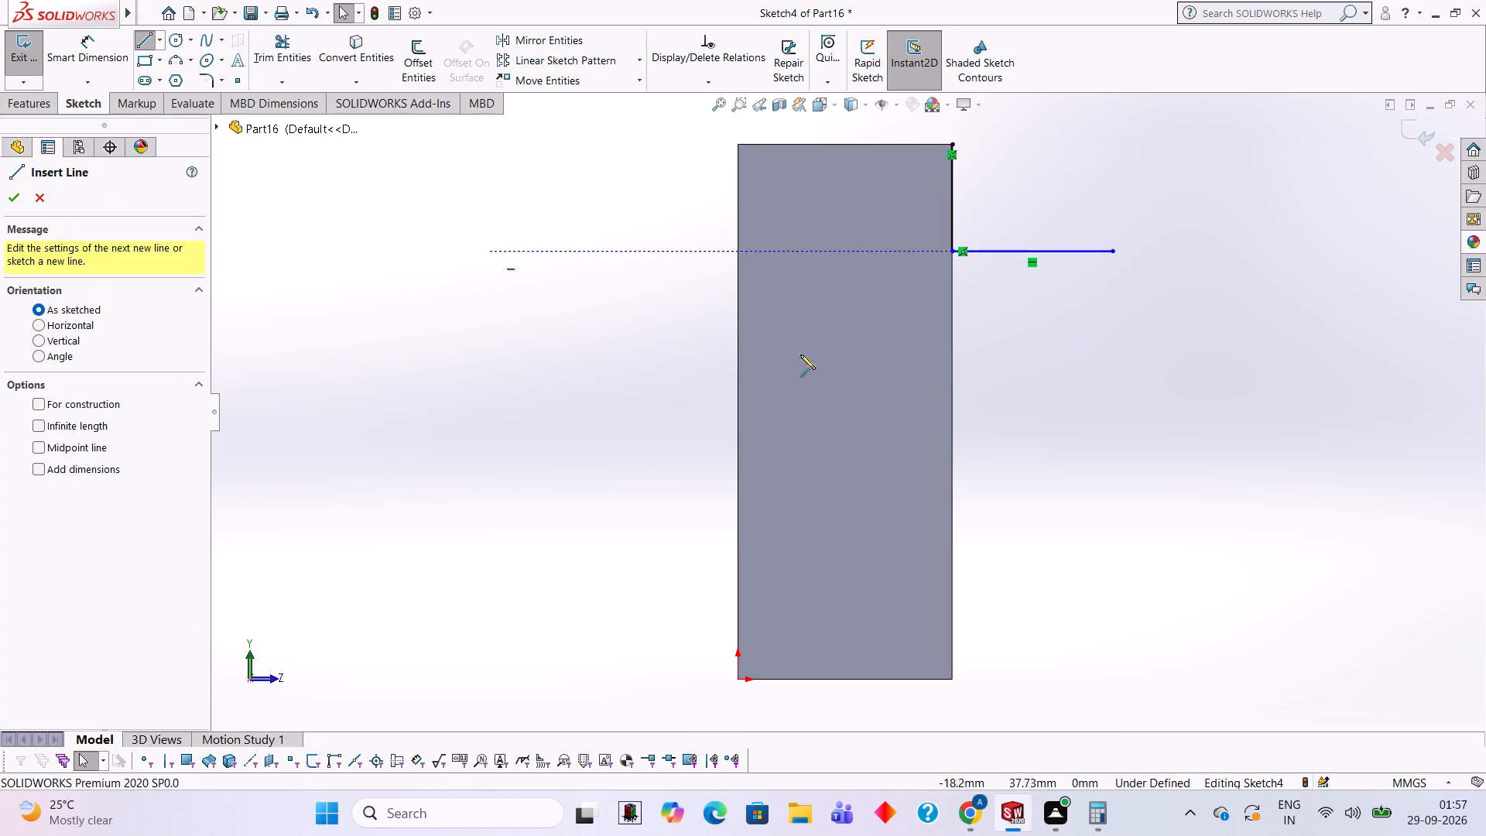
click(952, 681)
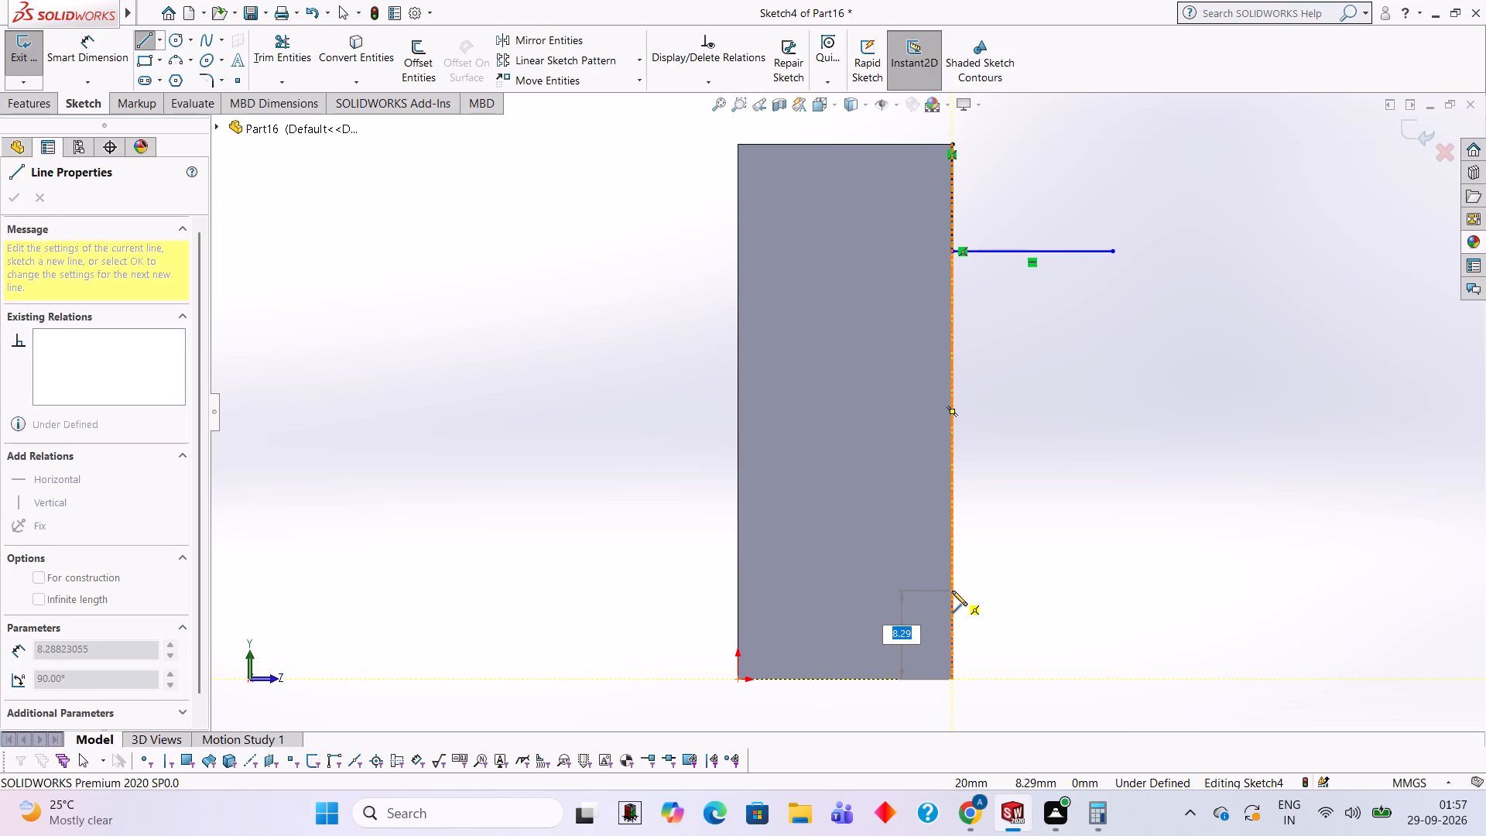
text(10)
key(Return)
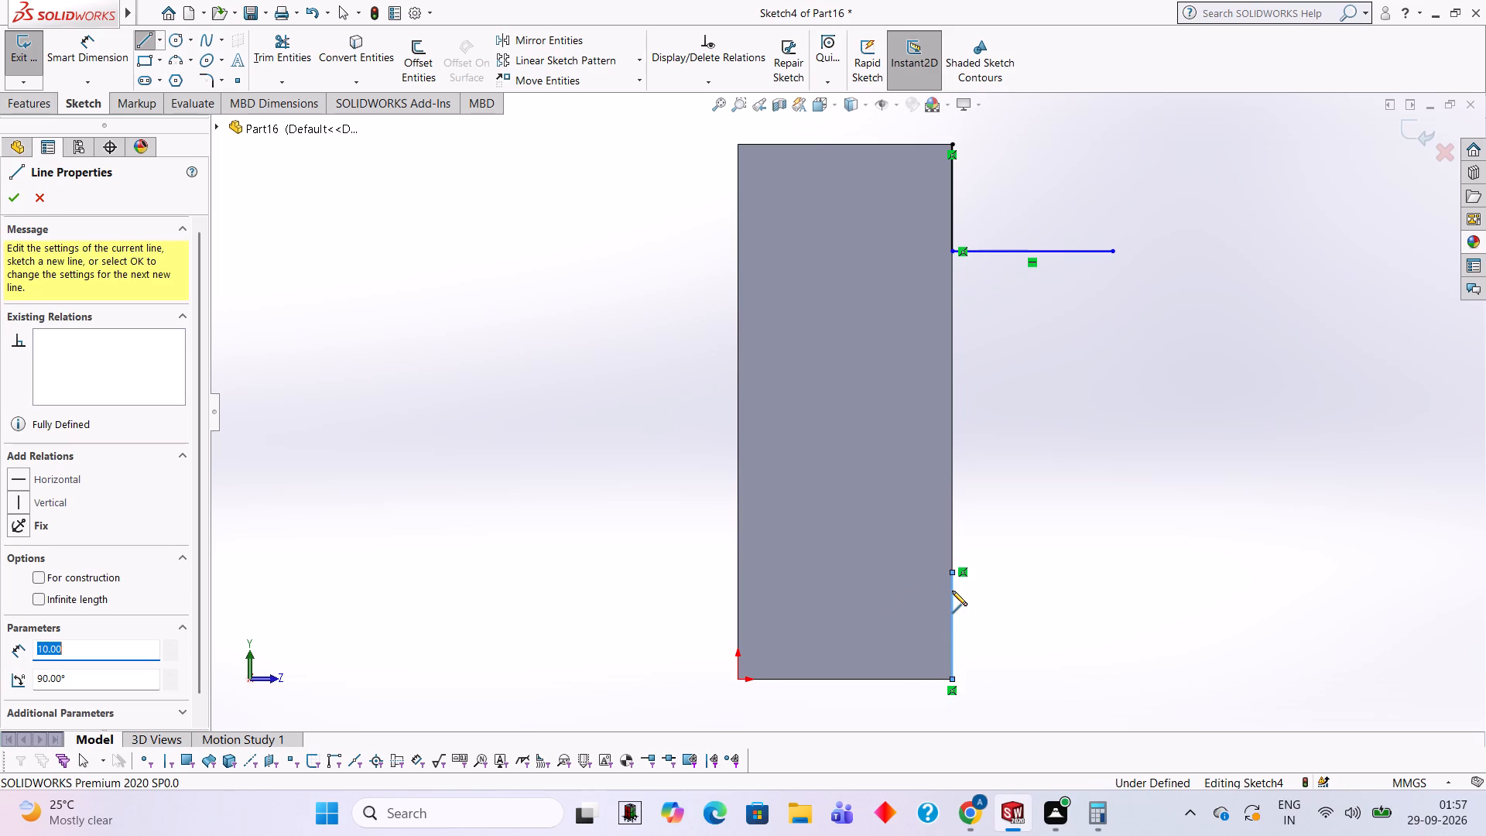
scroll(1282, 582, up, 1)
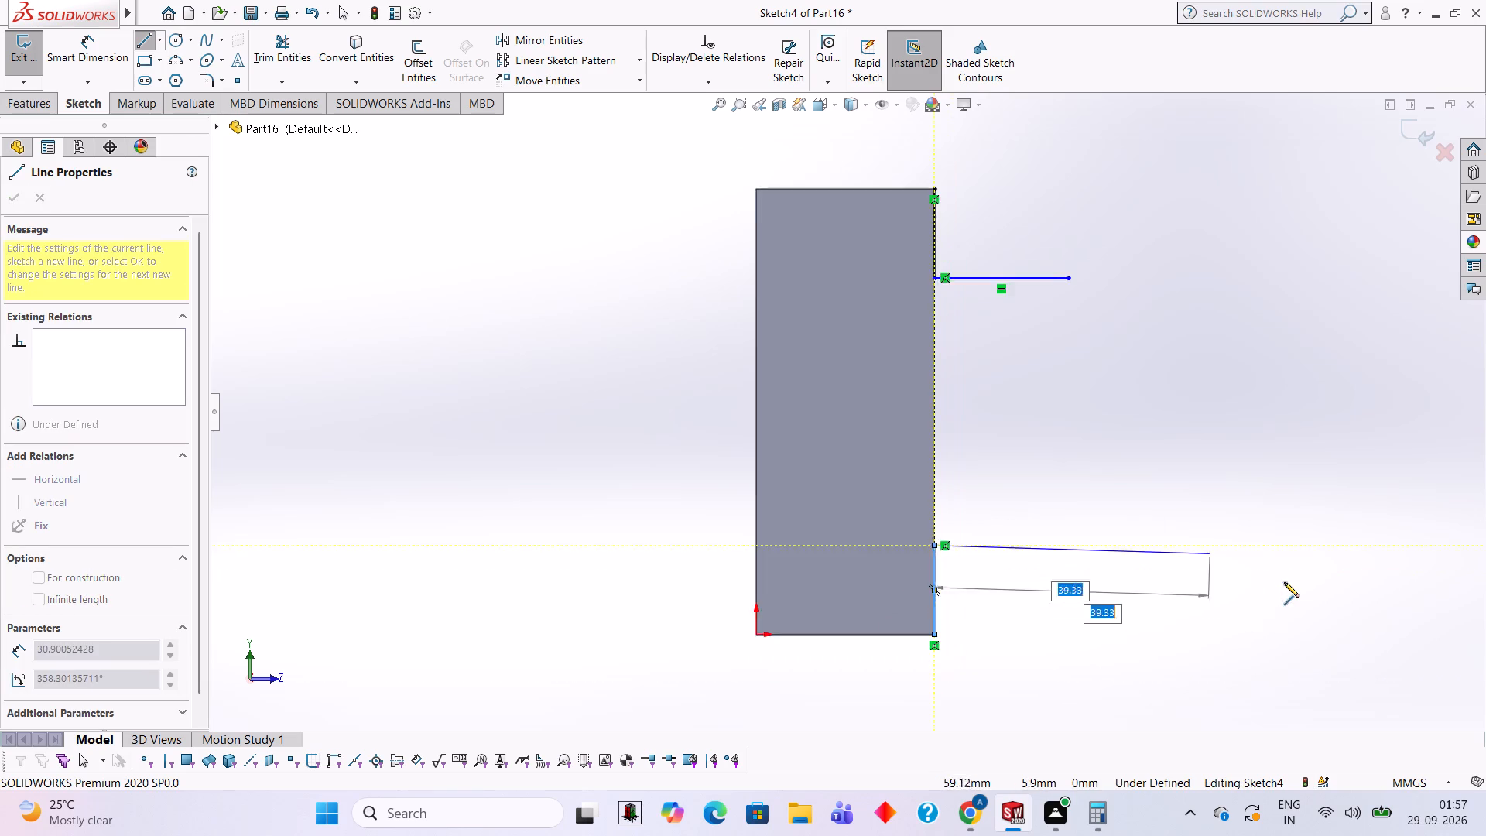
scroll(1284, 582, up, 1)
scroll(1392, 576, up, 1)
scroll(1392, 576, down, 1)
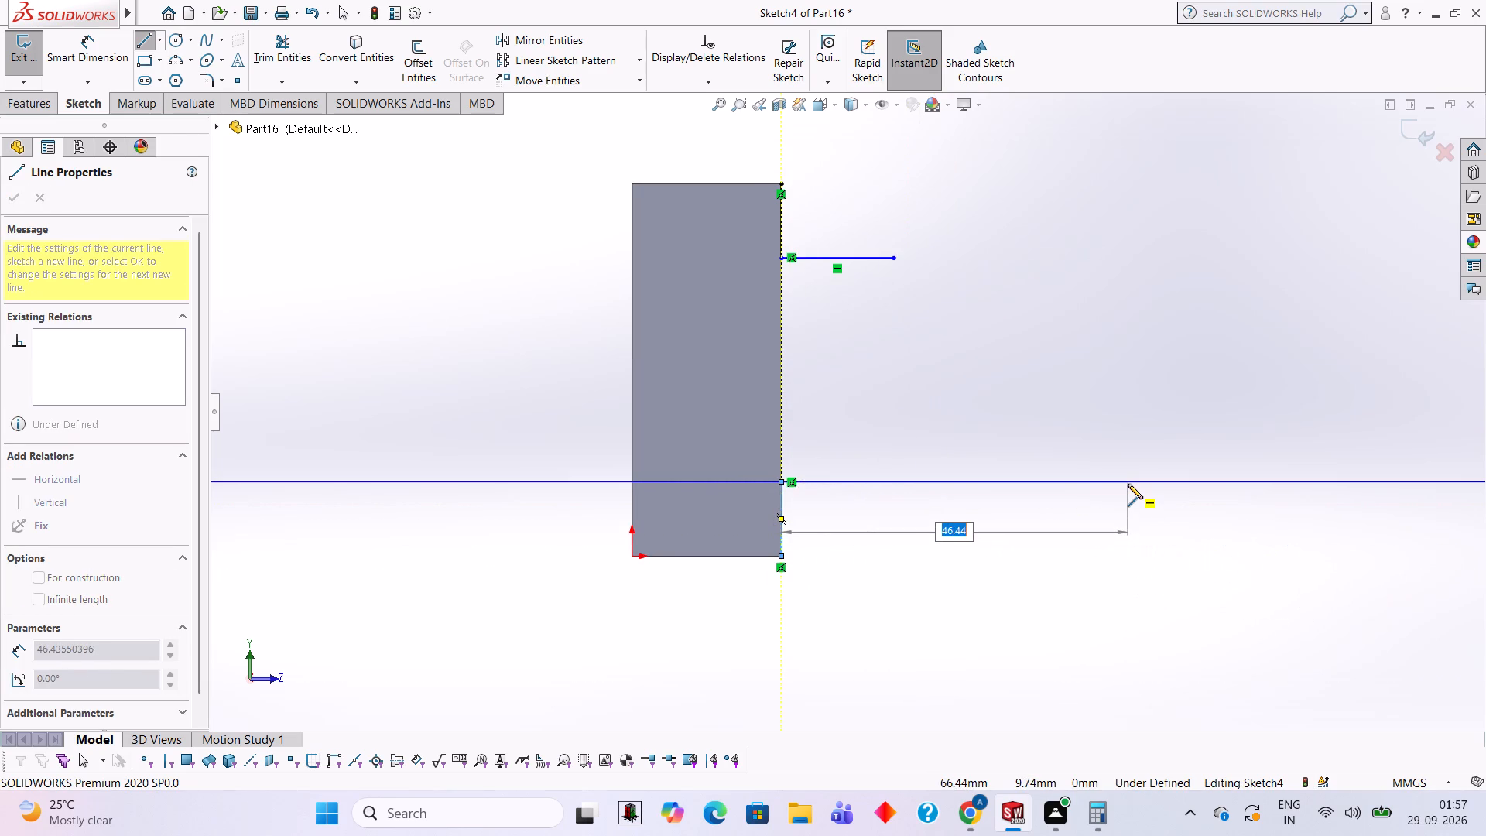
text(30)
key(Return)
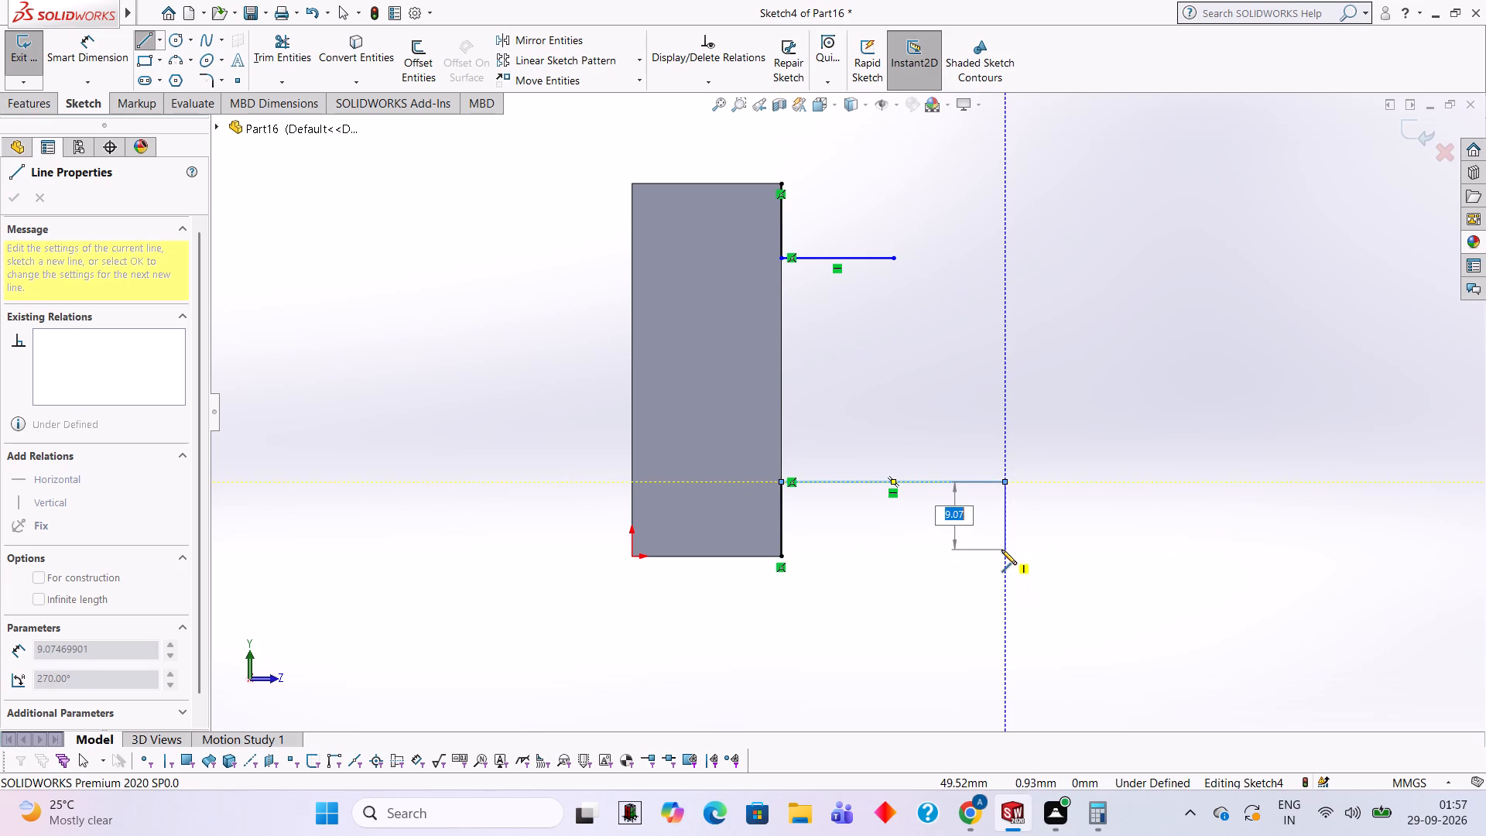
click(1002, 553)
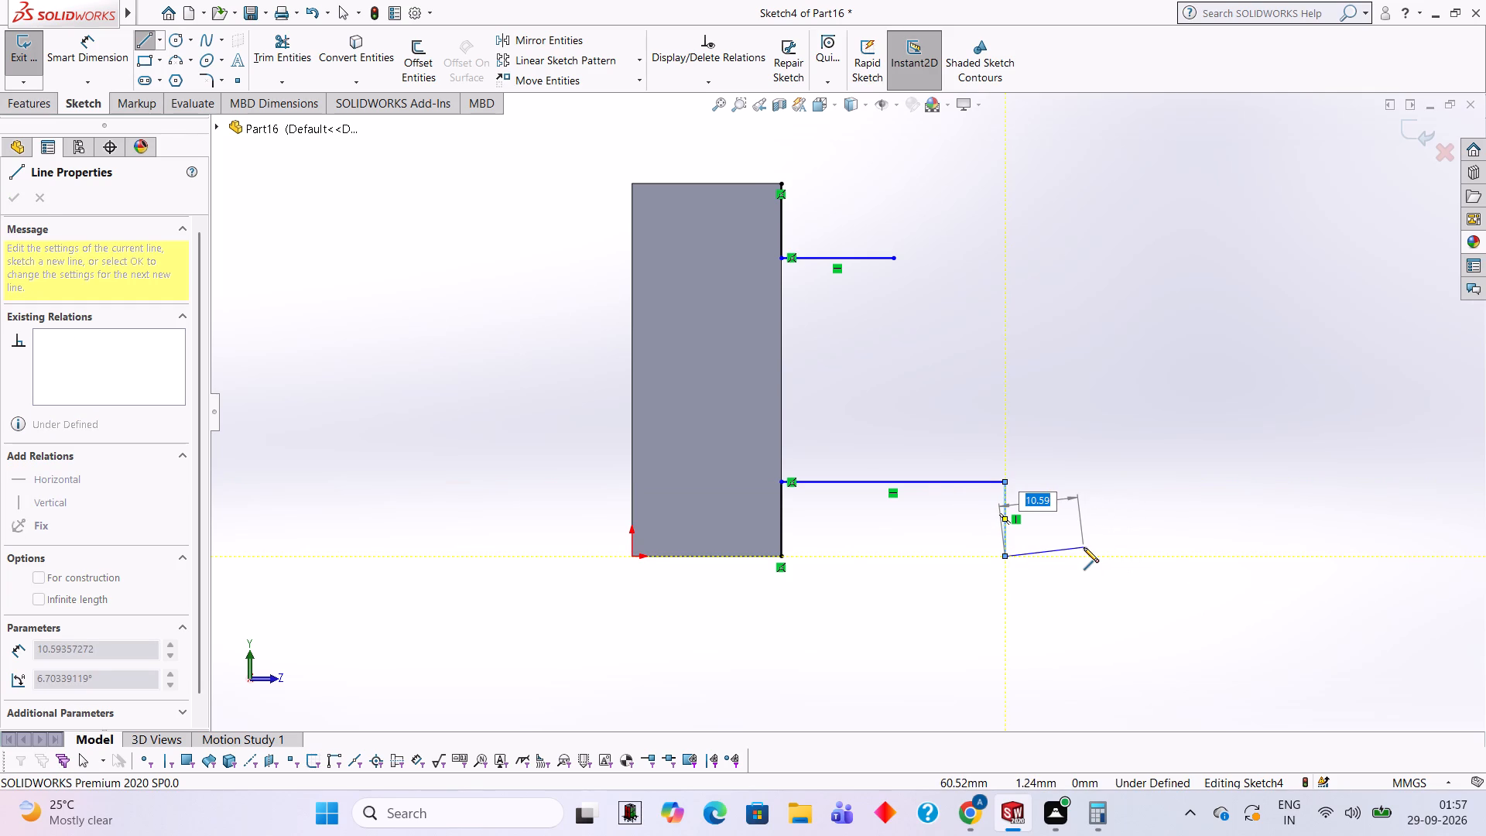
key(Escape)
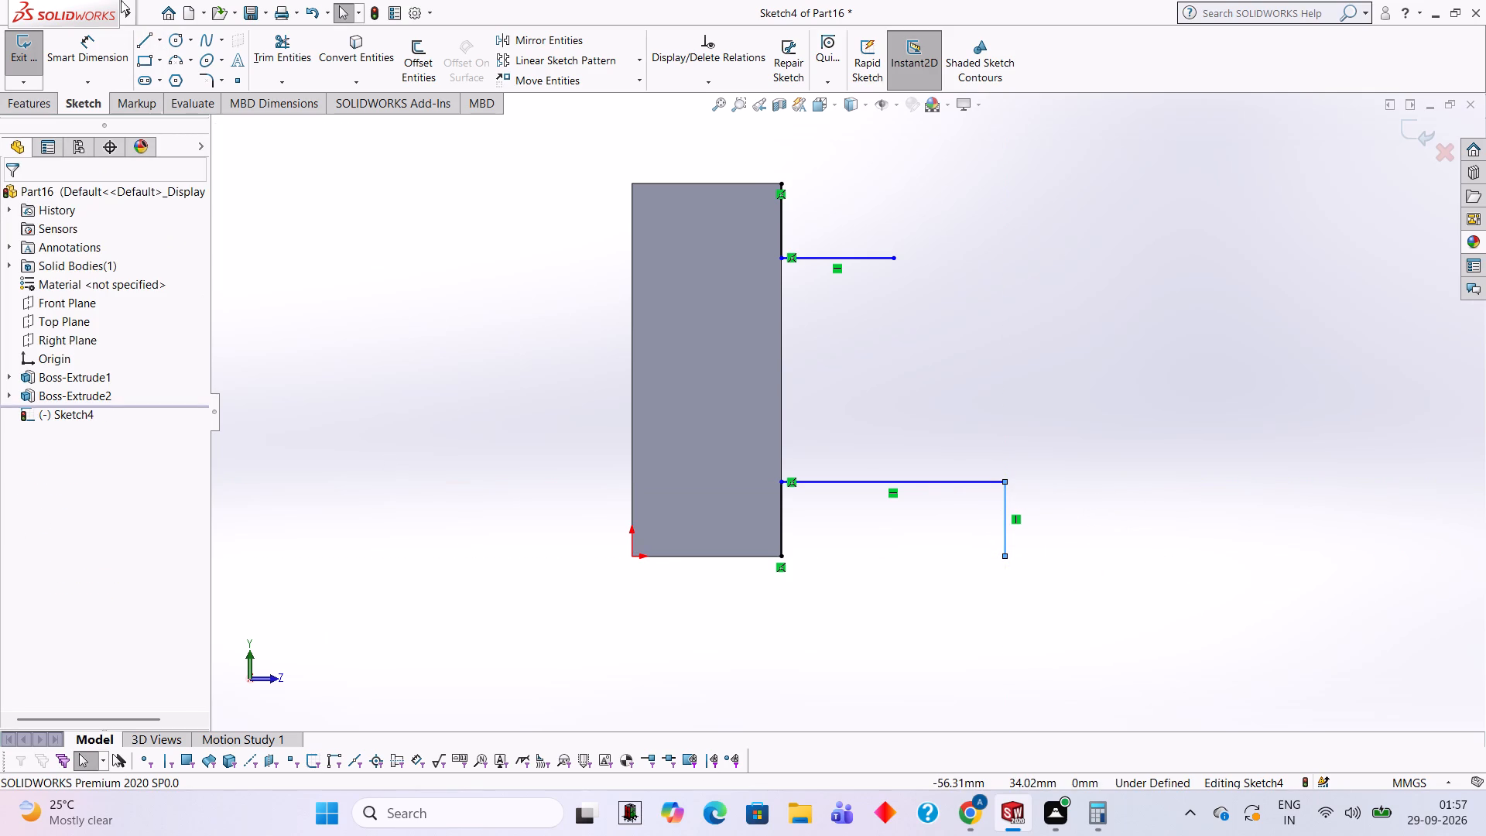
Draw a 70 mm base line from the origin, then lines 20 mm up, 35 mm inward and 20 mm up to the 15 mm line's end.
click(141, 33)
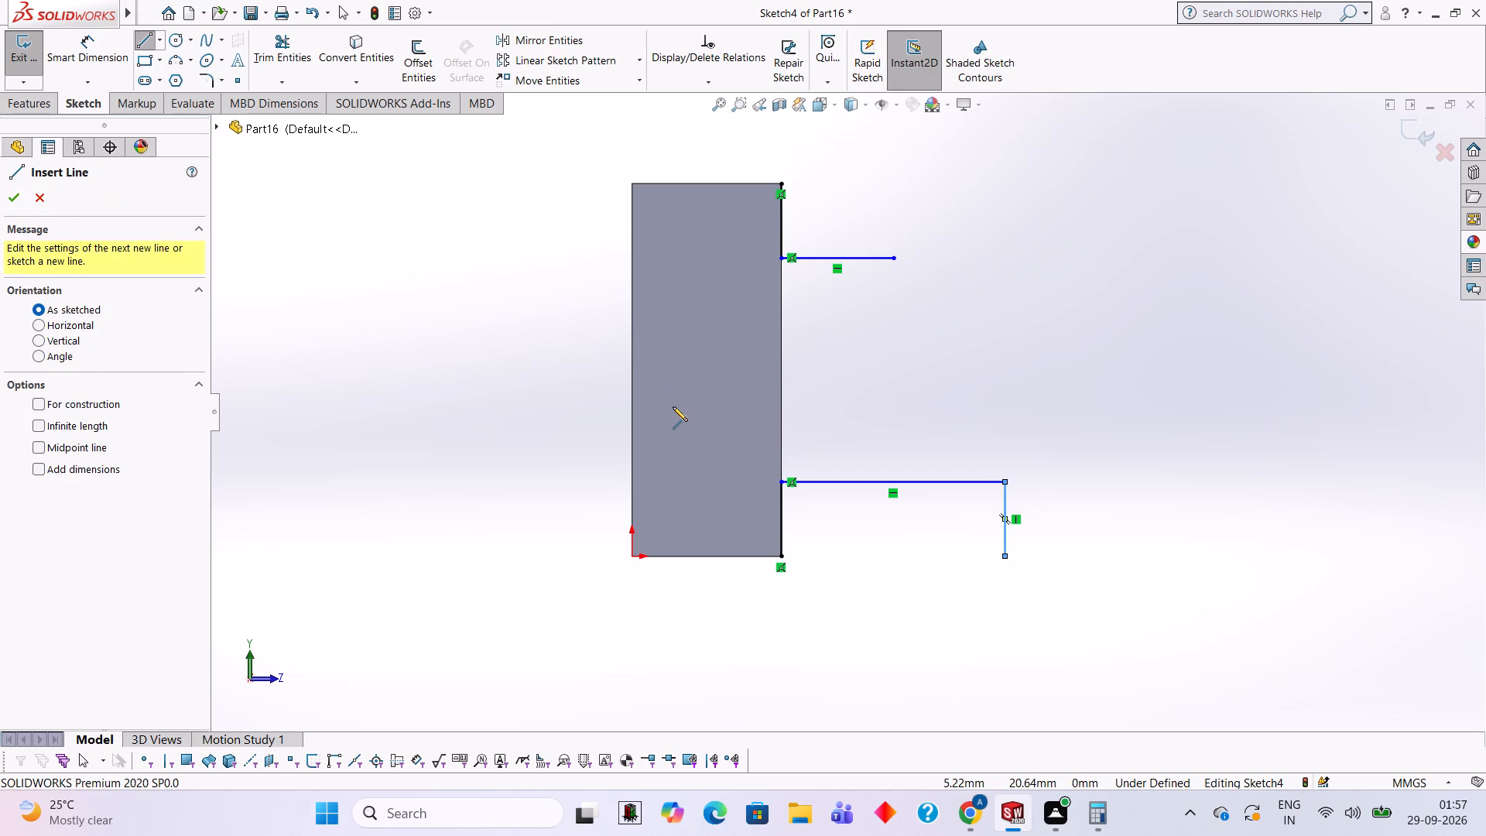
click(628, 556)
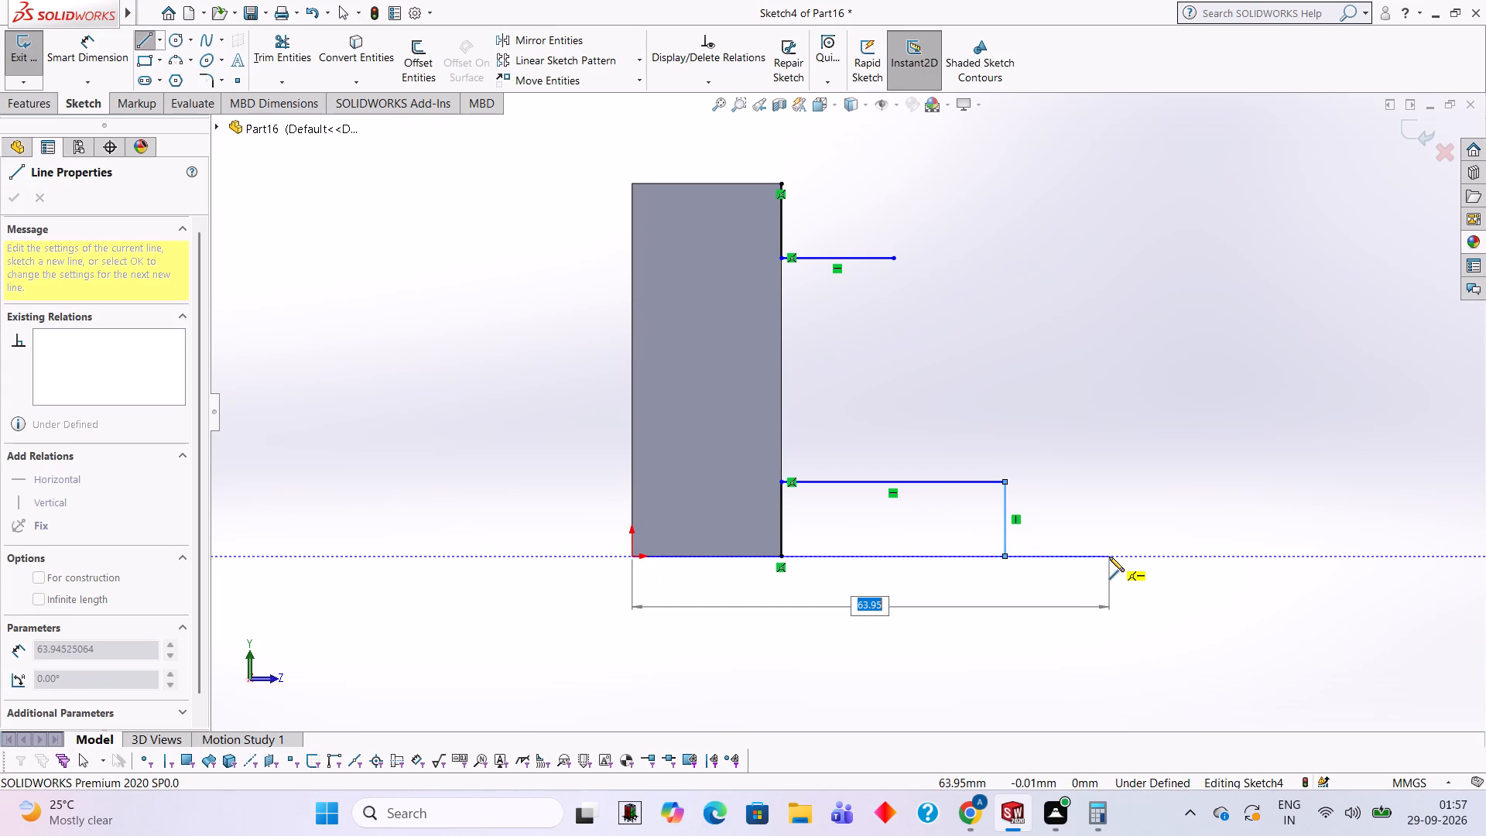
text(70)
key(Return)
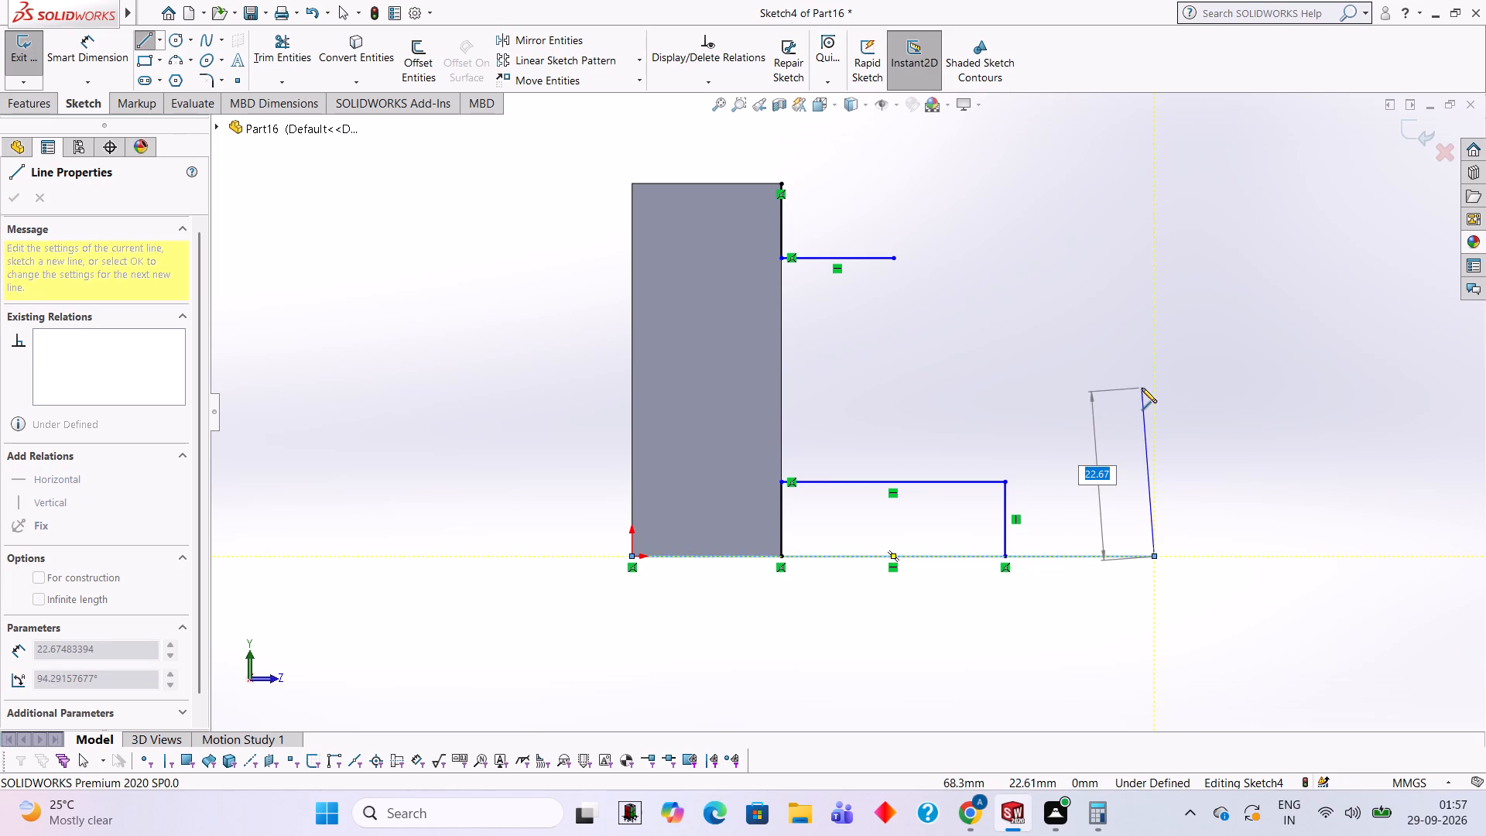
text(20)
key(Return)
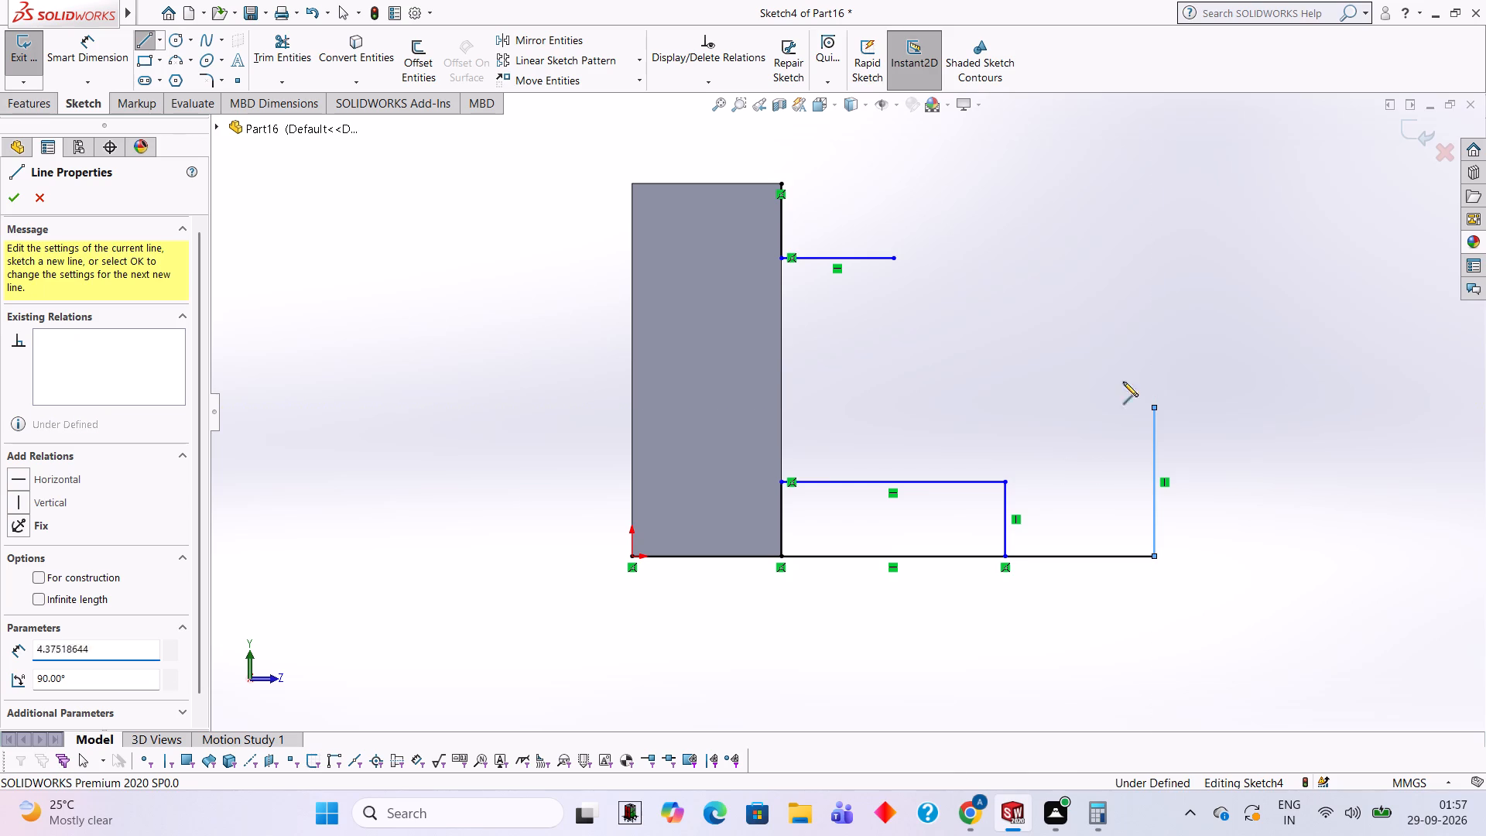
text(35)
key(Return)
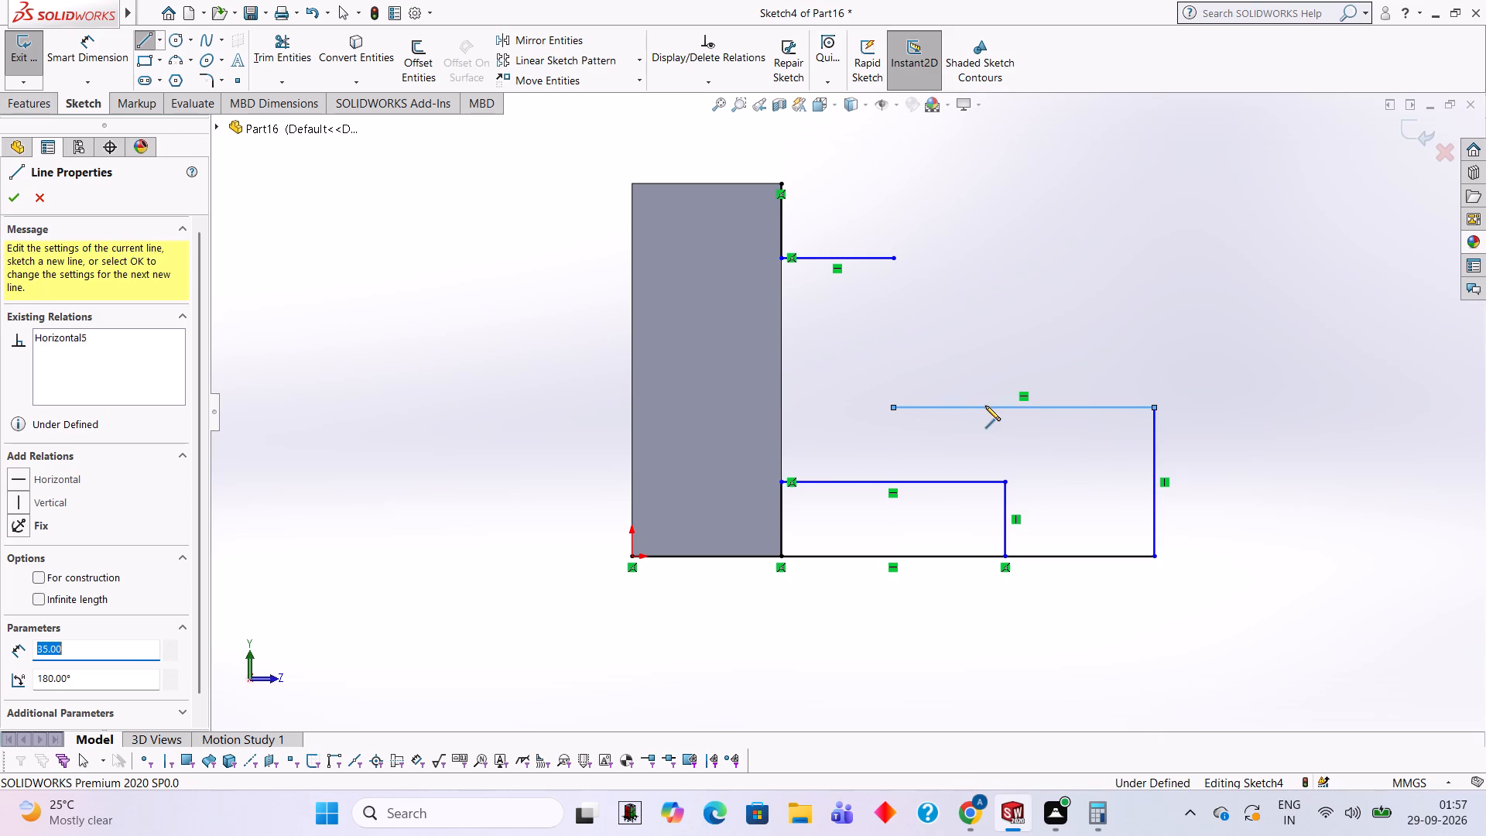
click(892, 256)
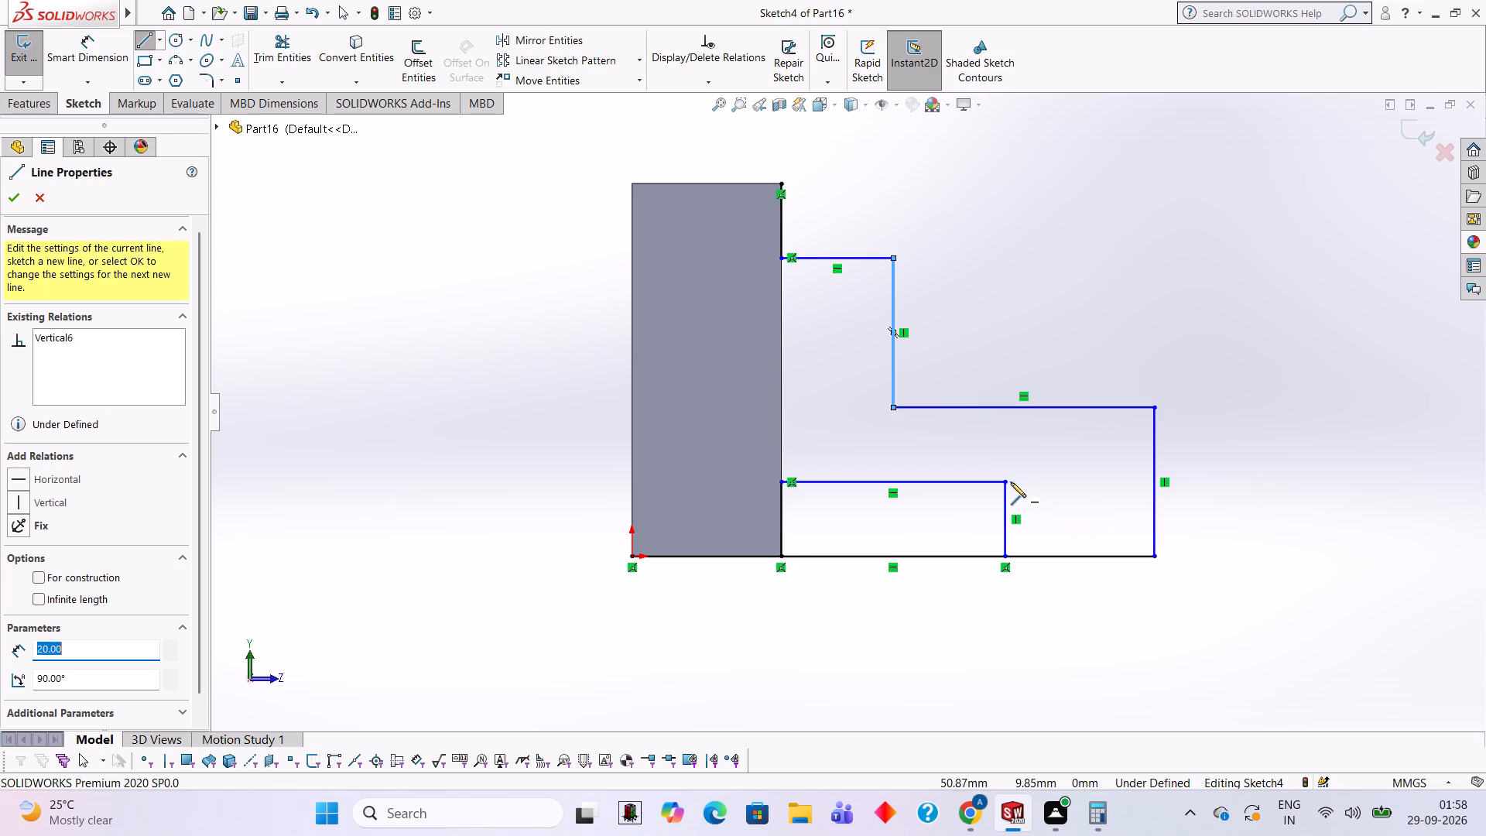
Draw a 30 mm vertical line along the block's outer edge, joining the inner ends of the 15 mm and 30 mm lines.
click(781, 255)
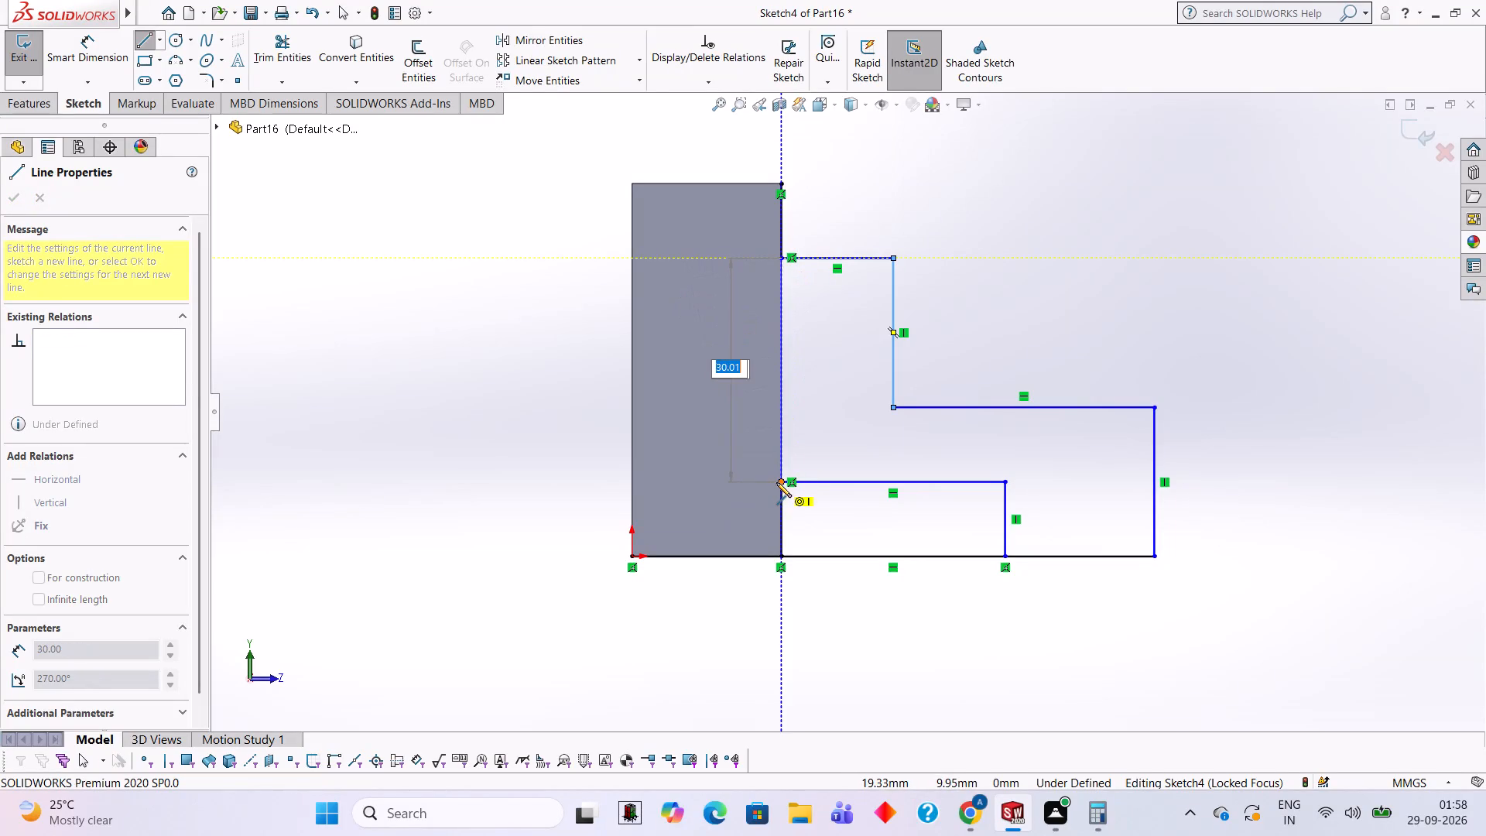
click(781, 483)
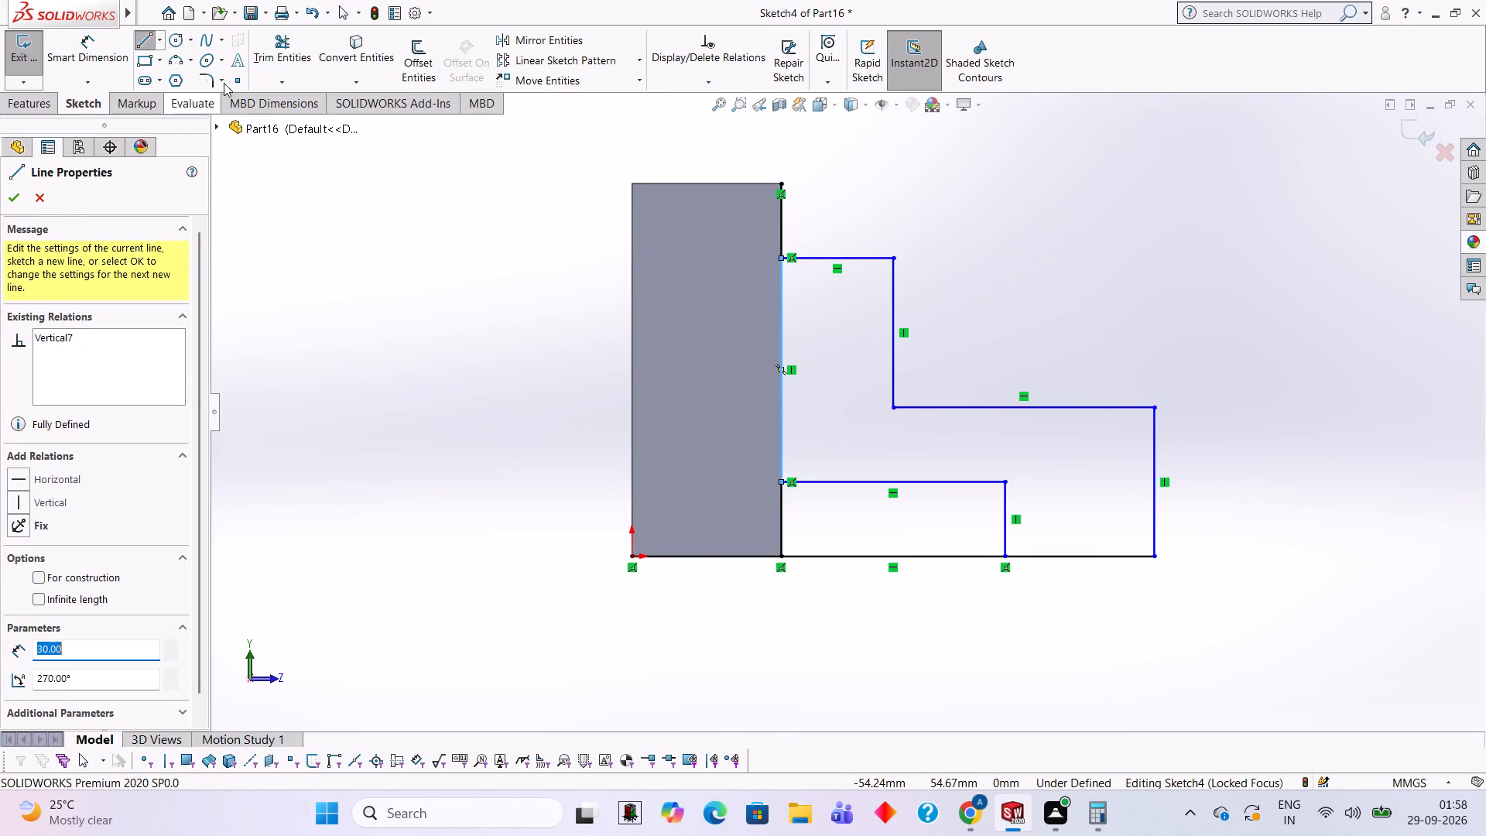
Trim the construction leftovers: both vertical segments above and below the stepped profile, and the base line between the origin and the 30 mm leg.
click(268, 67)
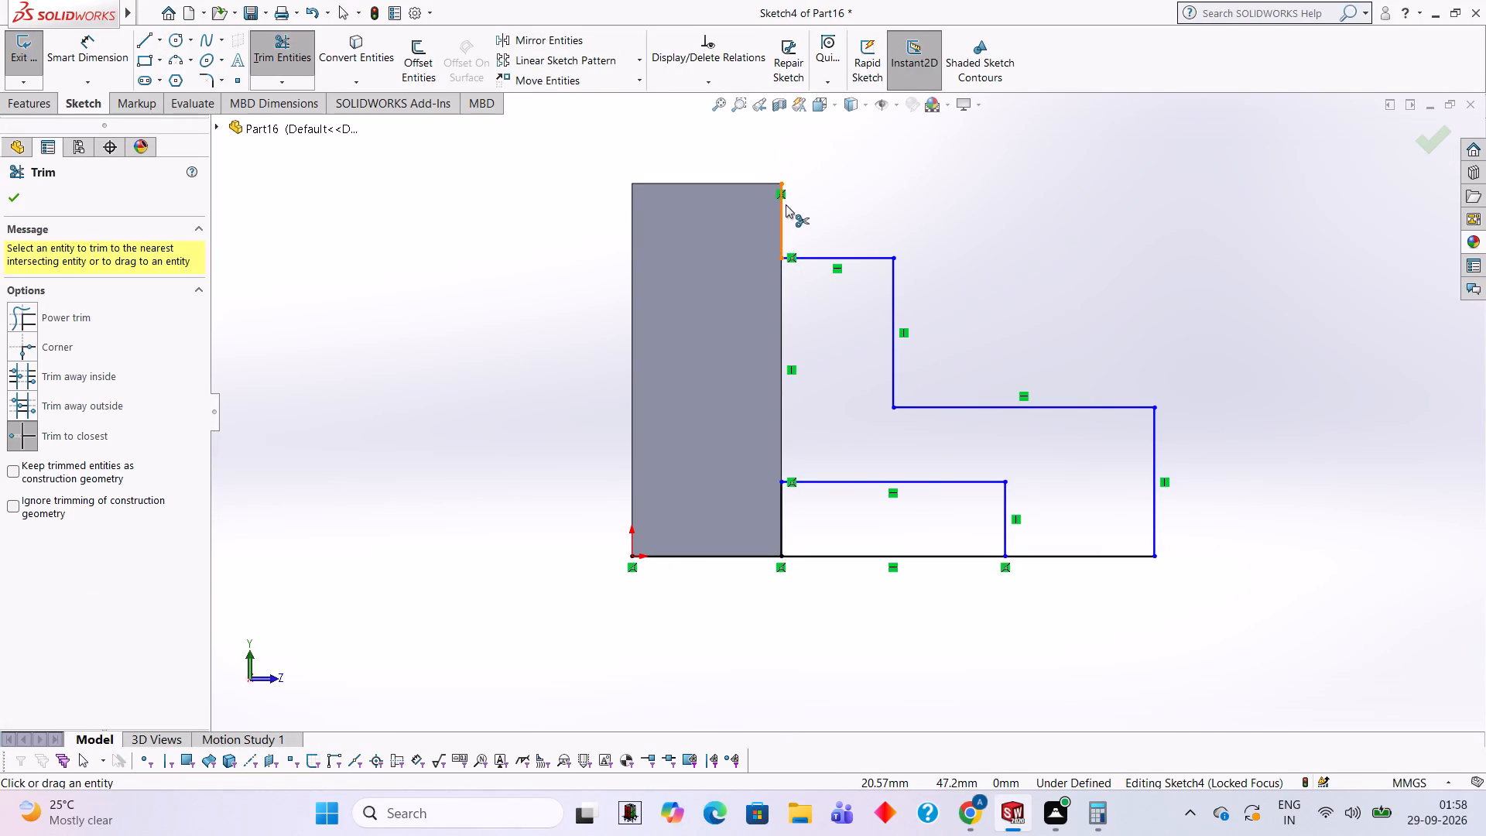
click(782, 204)
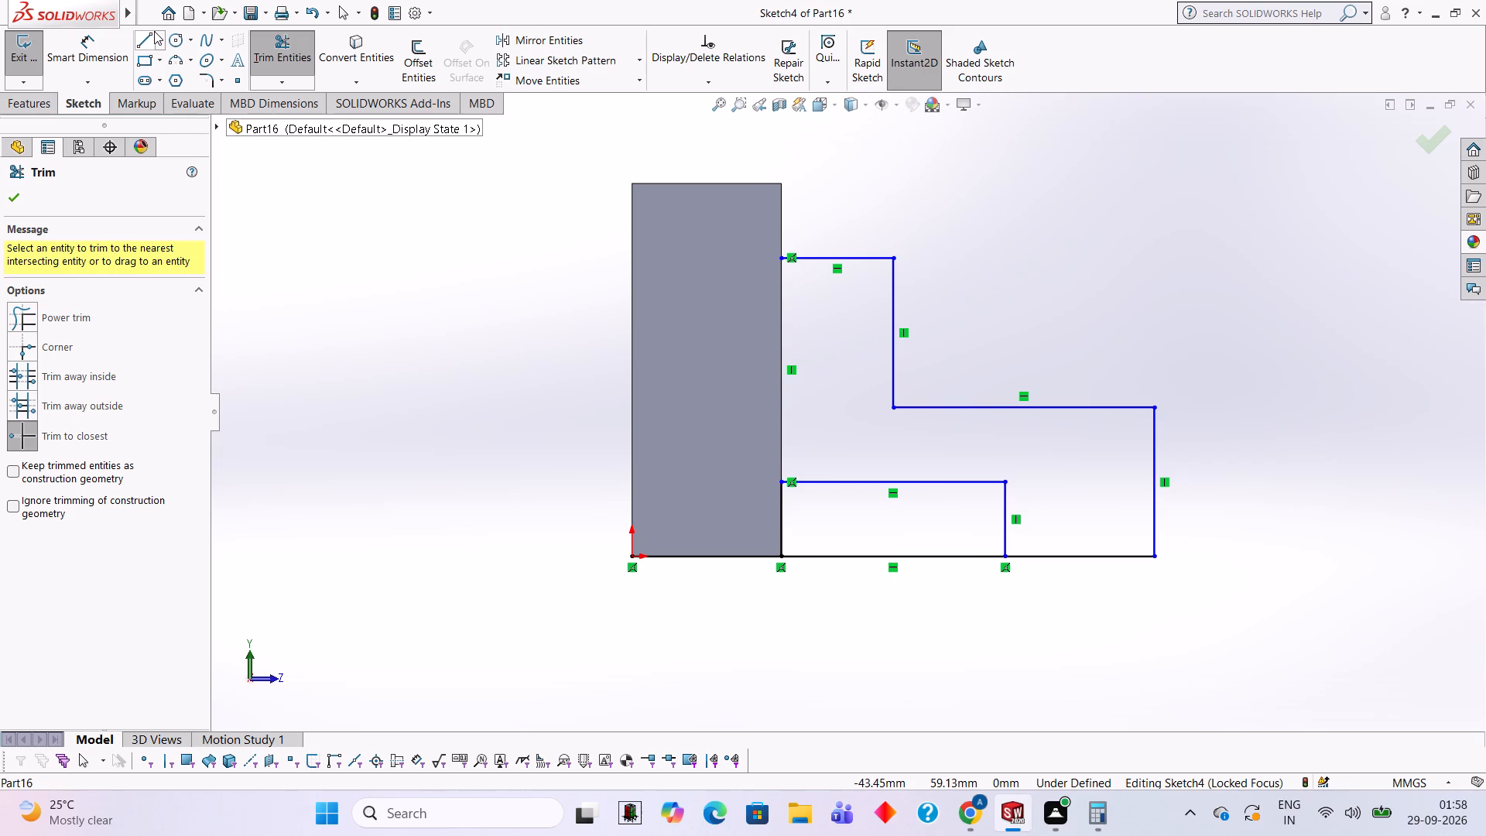
click(289, 49)
click(286, 46)
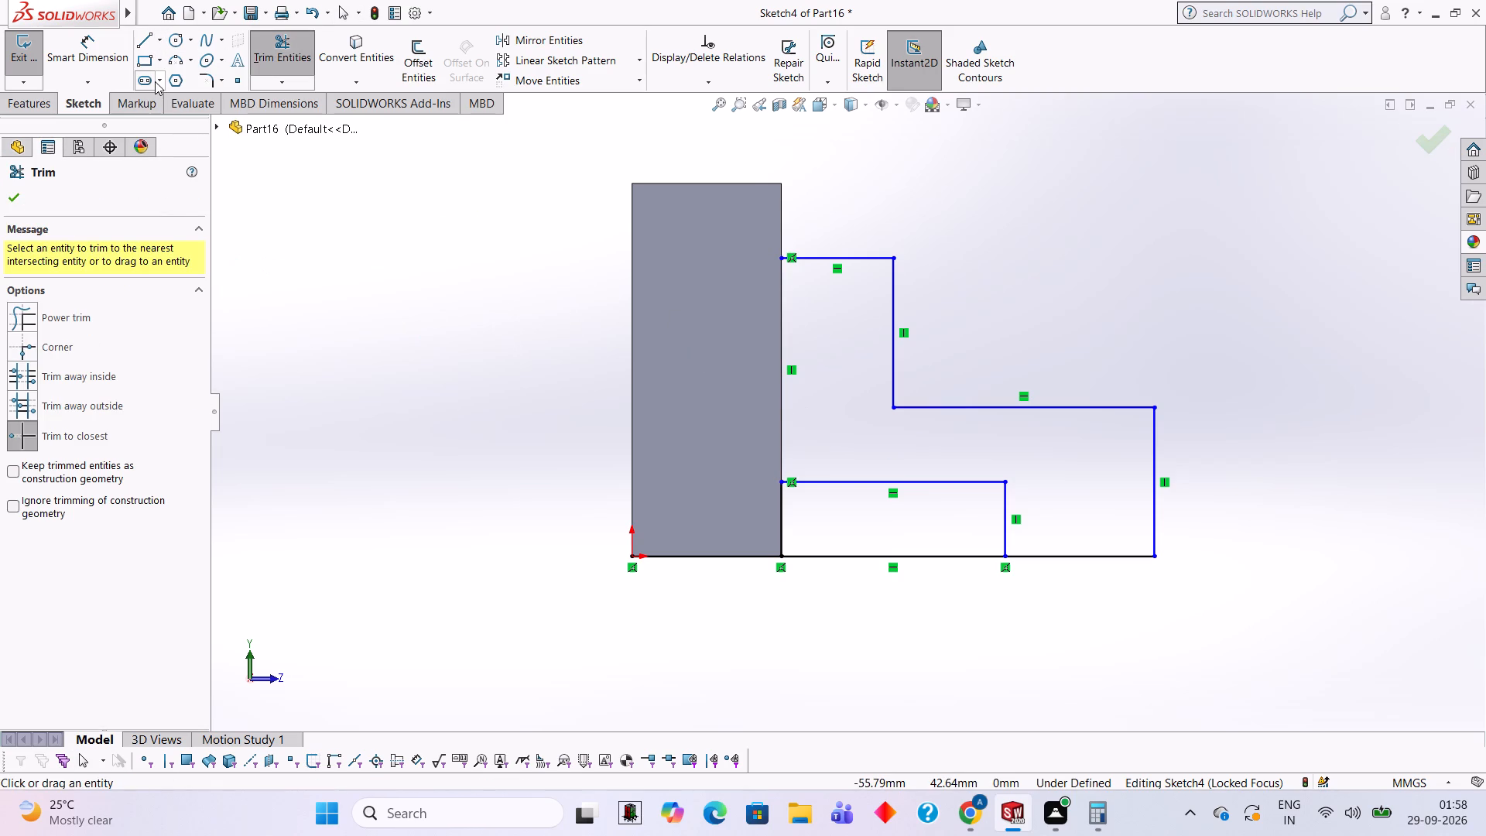
click(153, 41)
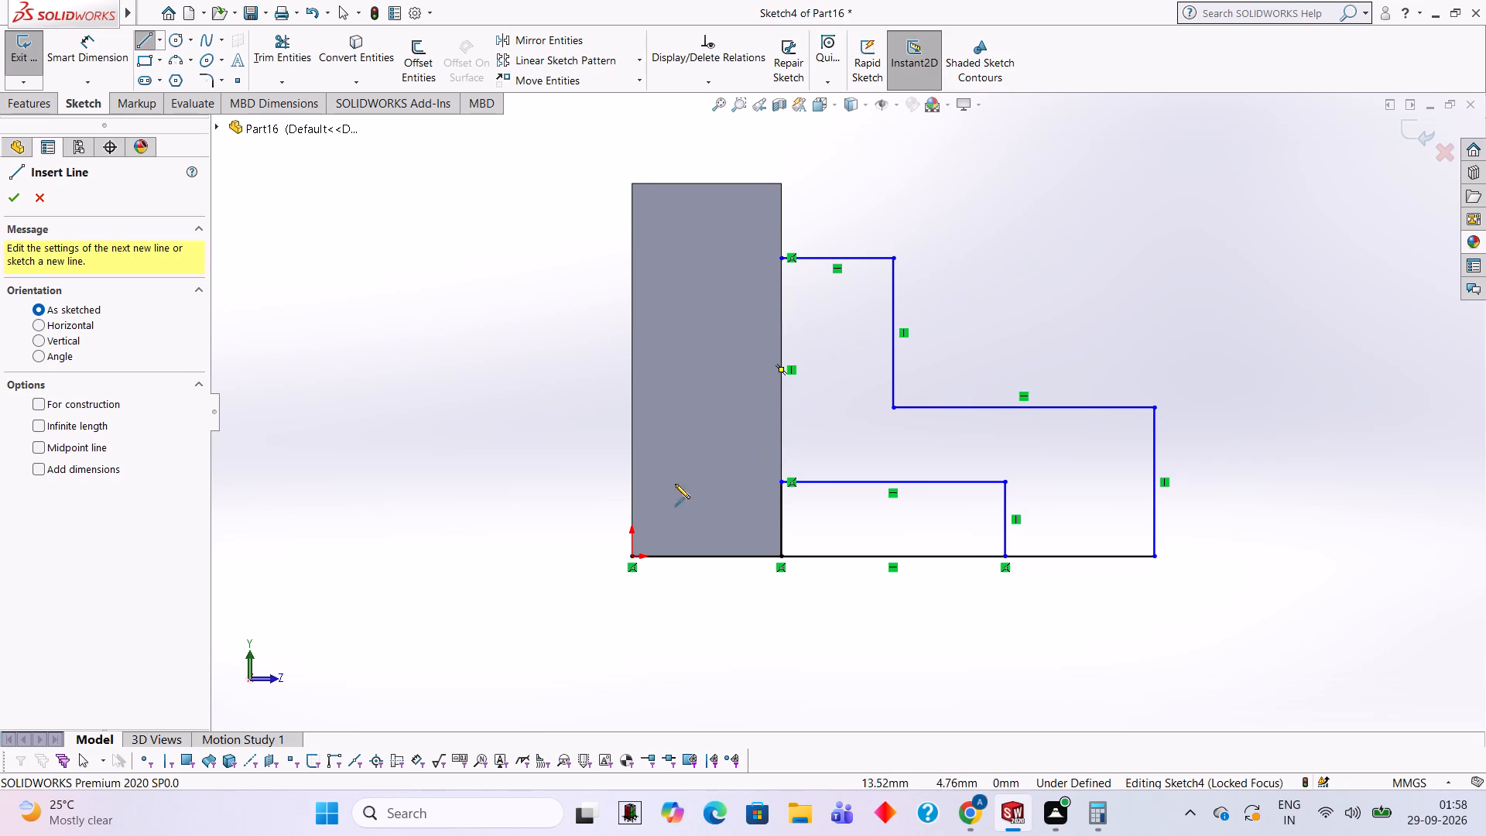
click(274, 69)
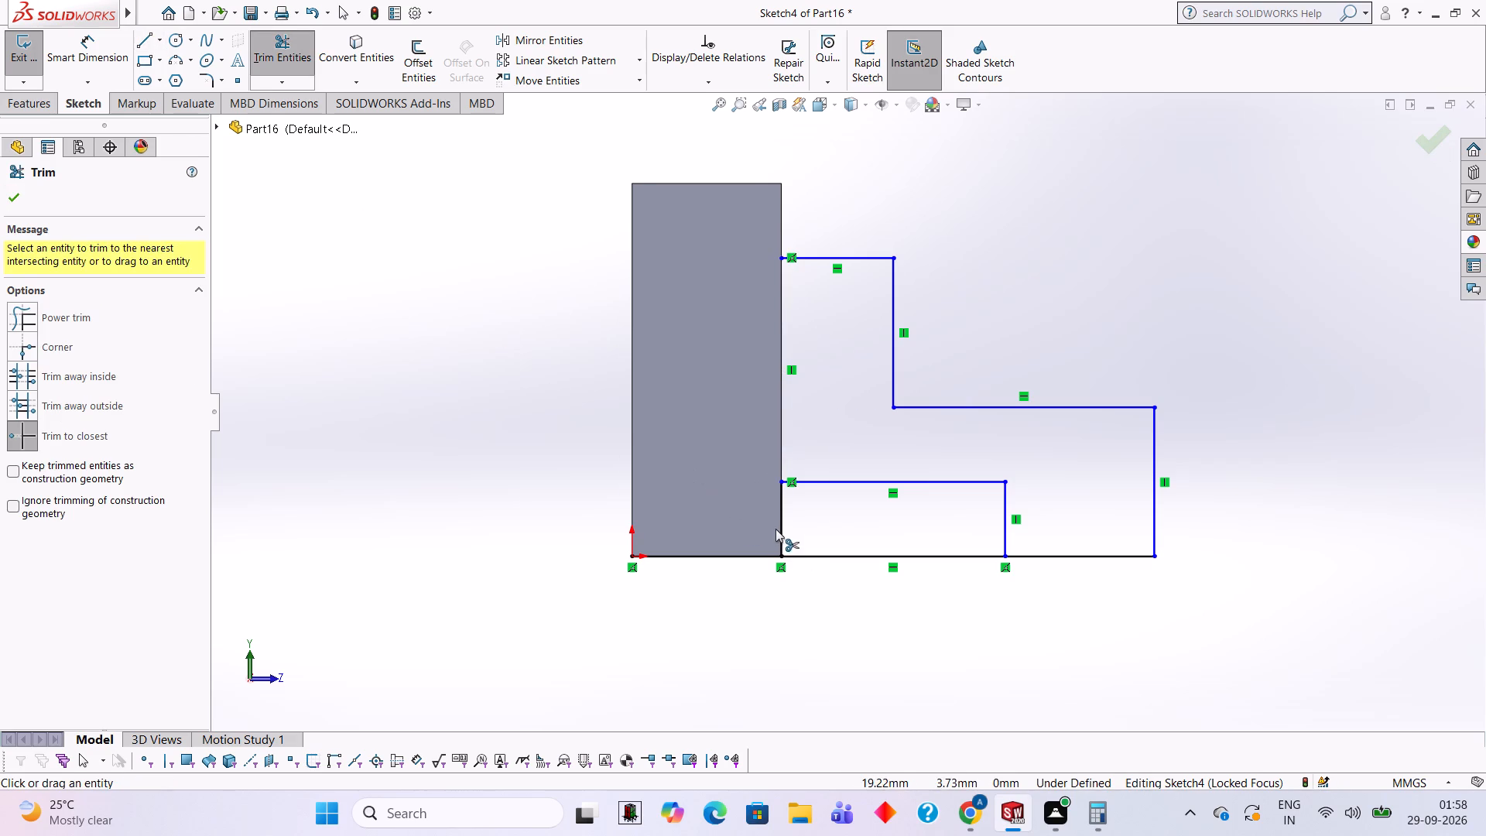
click(782, 533)
click(743, 556)
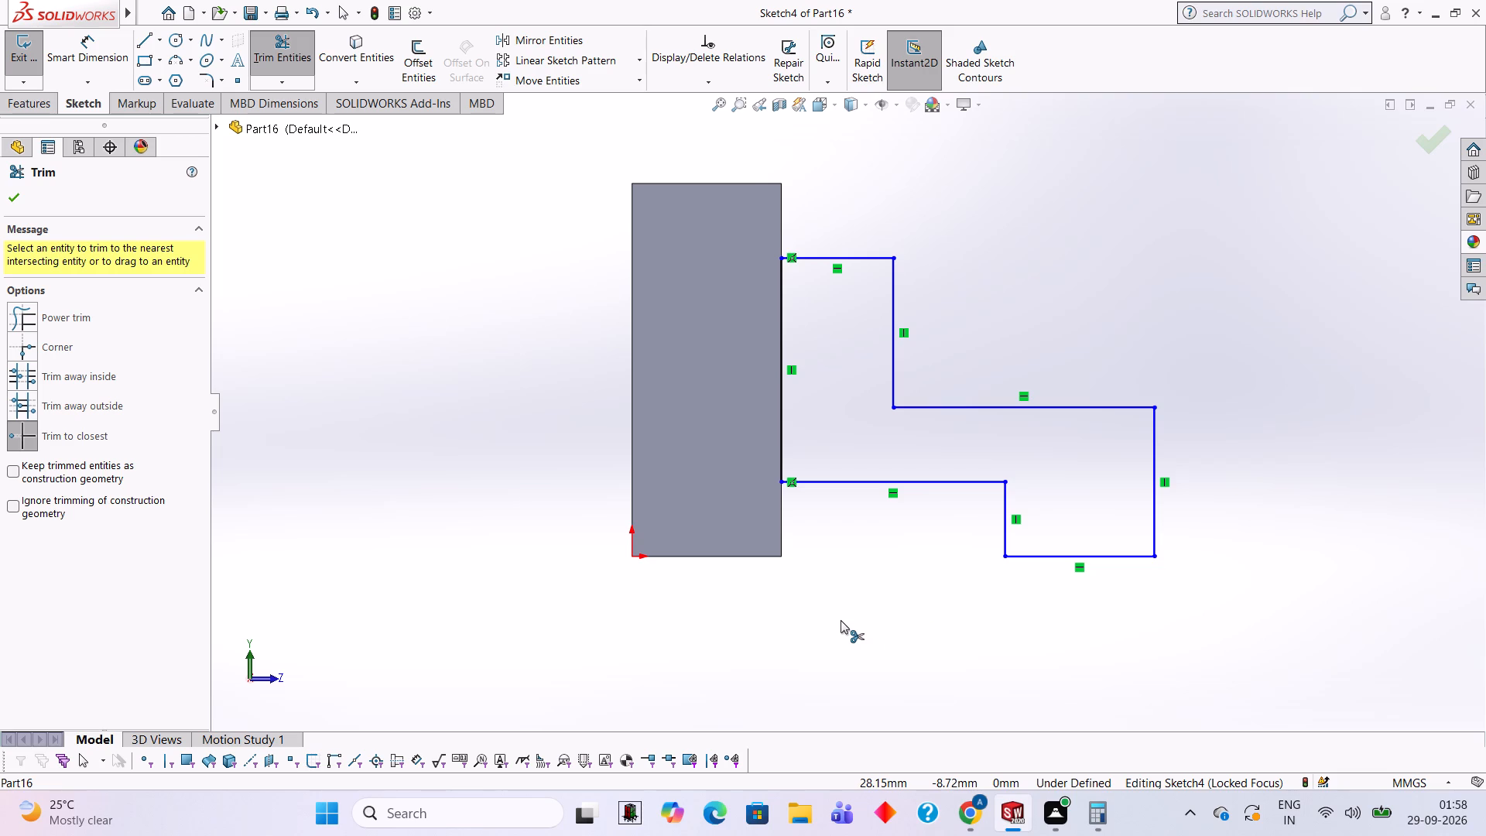
Extrude the stepped profile as a merged blind boss 70 mm along the block, with the direction reversed.
click(41, 114)
click(43, 47)
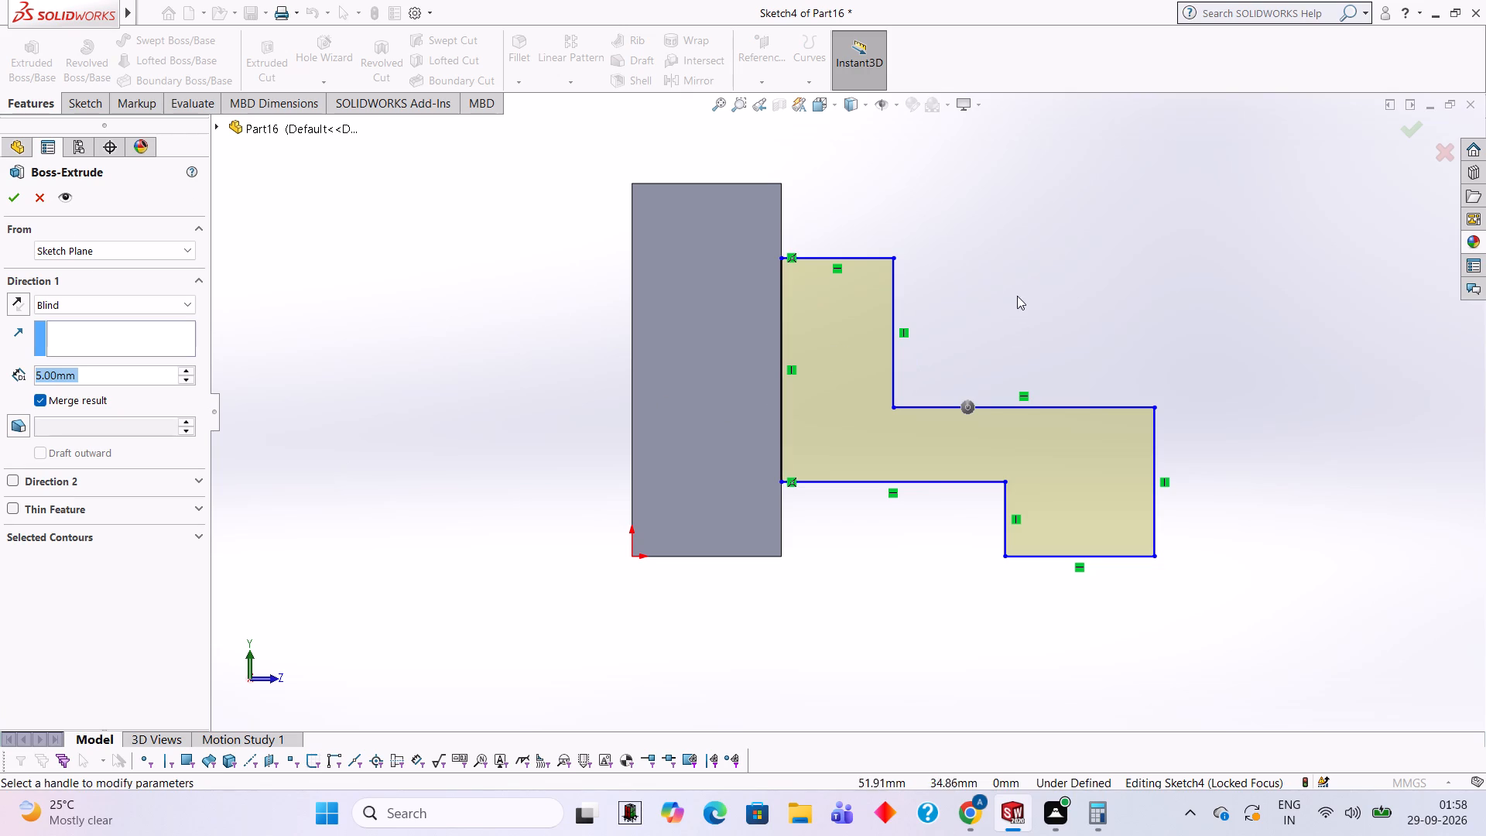
middle_drag(1001, 286, 951, 297)
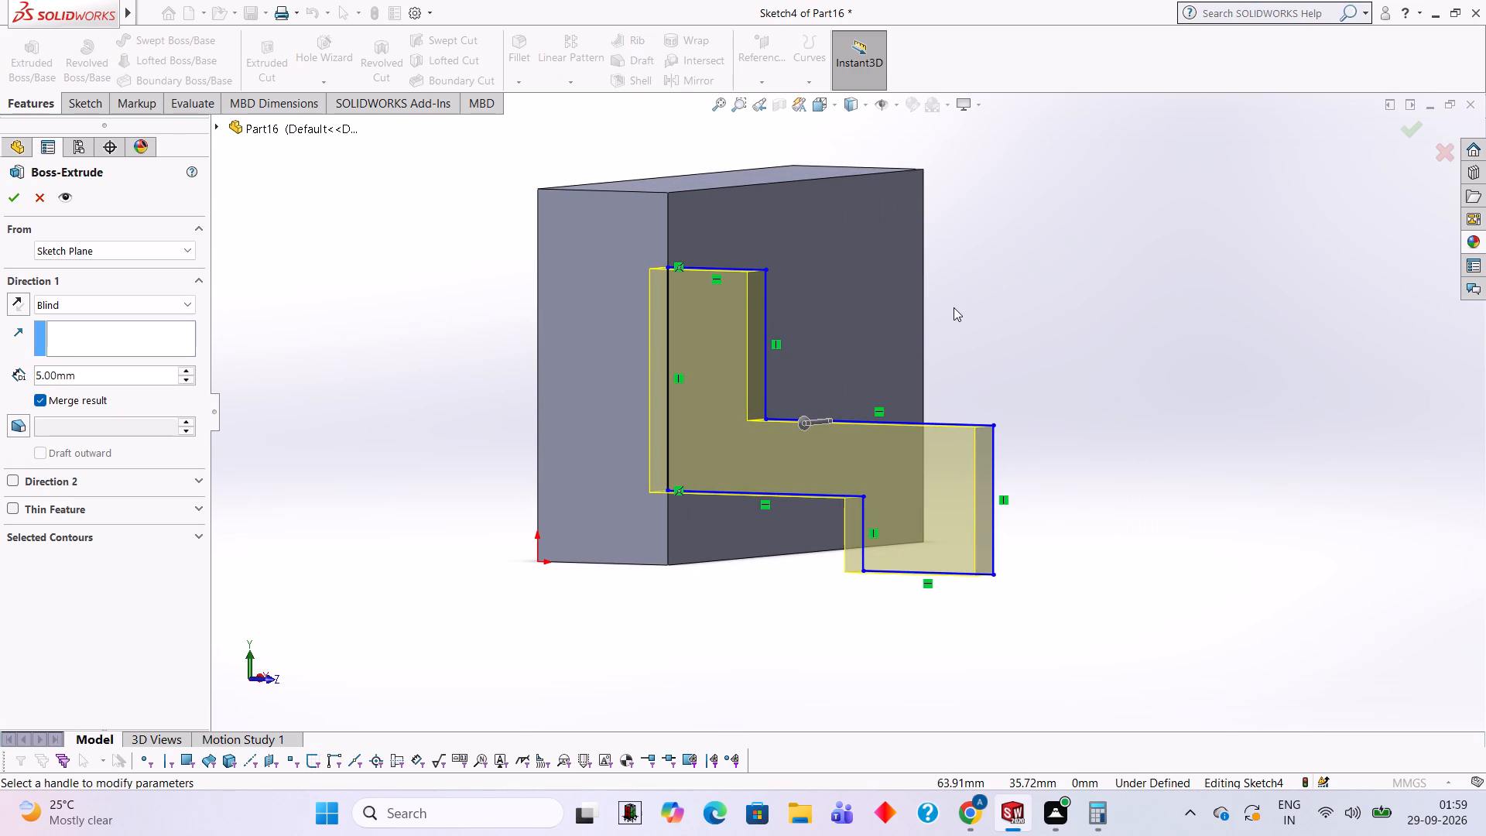
click(141, 375)
click(17, 293)
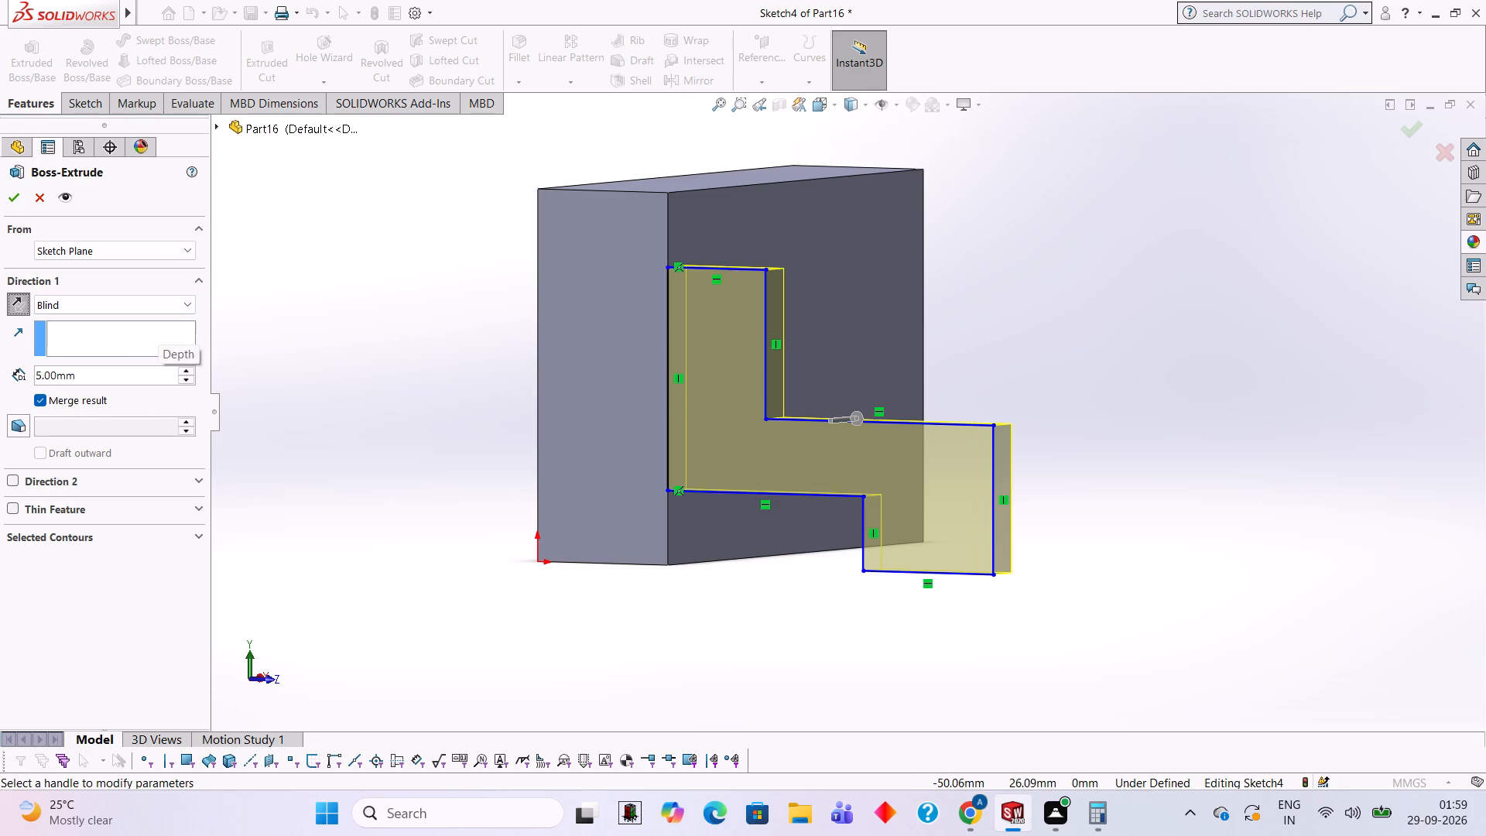
click(150, 375)
key(BackSpace)
key(BackSpace)
key(BackSpace)
key(BackSpace)
key(BackSpace)
key(BackSpace)
text(70)
key(Return)
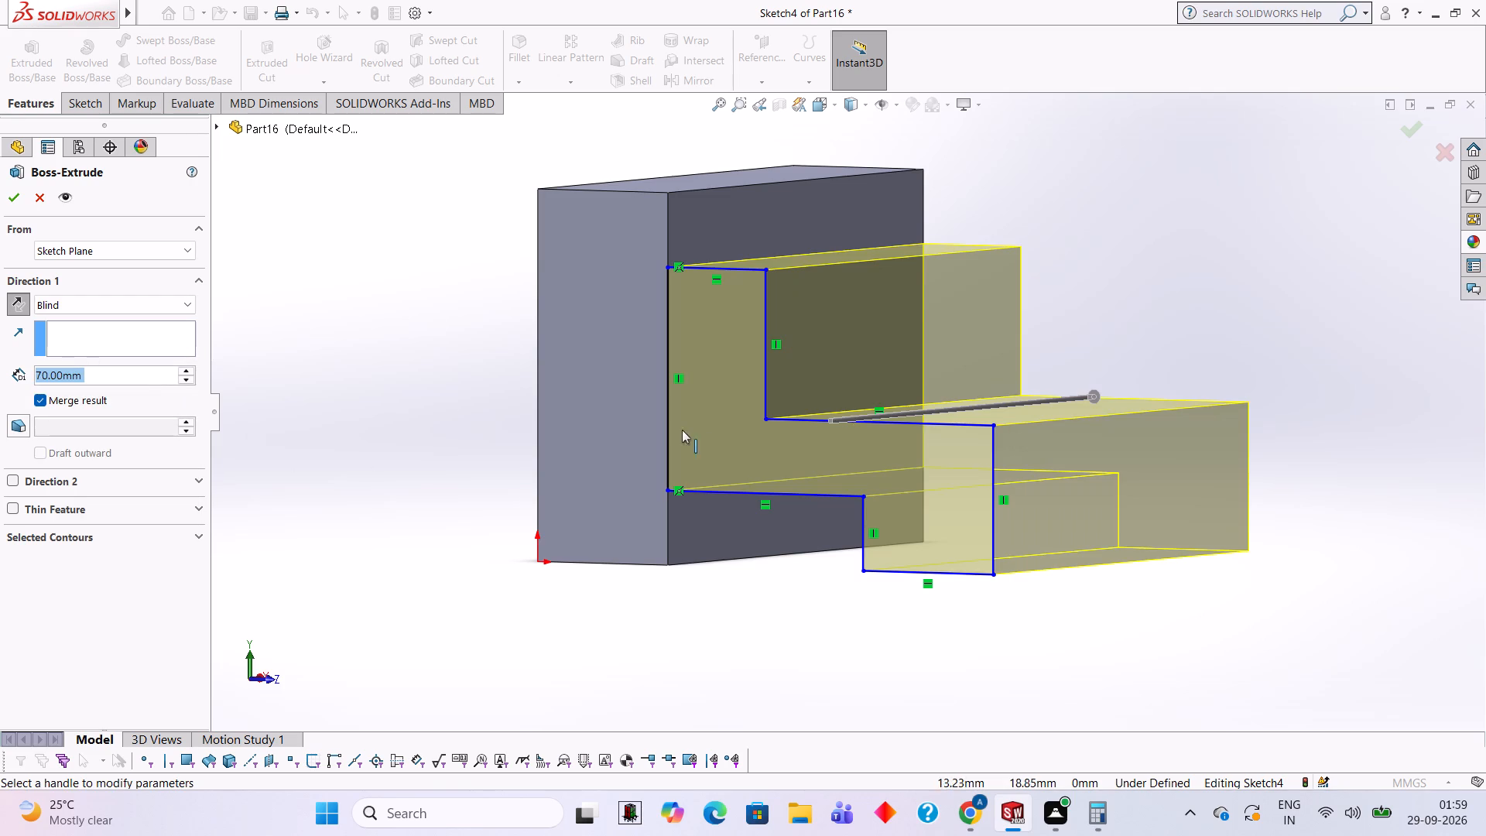
middle_drag(1084, 271, 1070, 336)
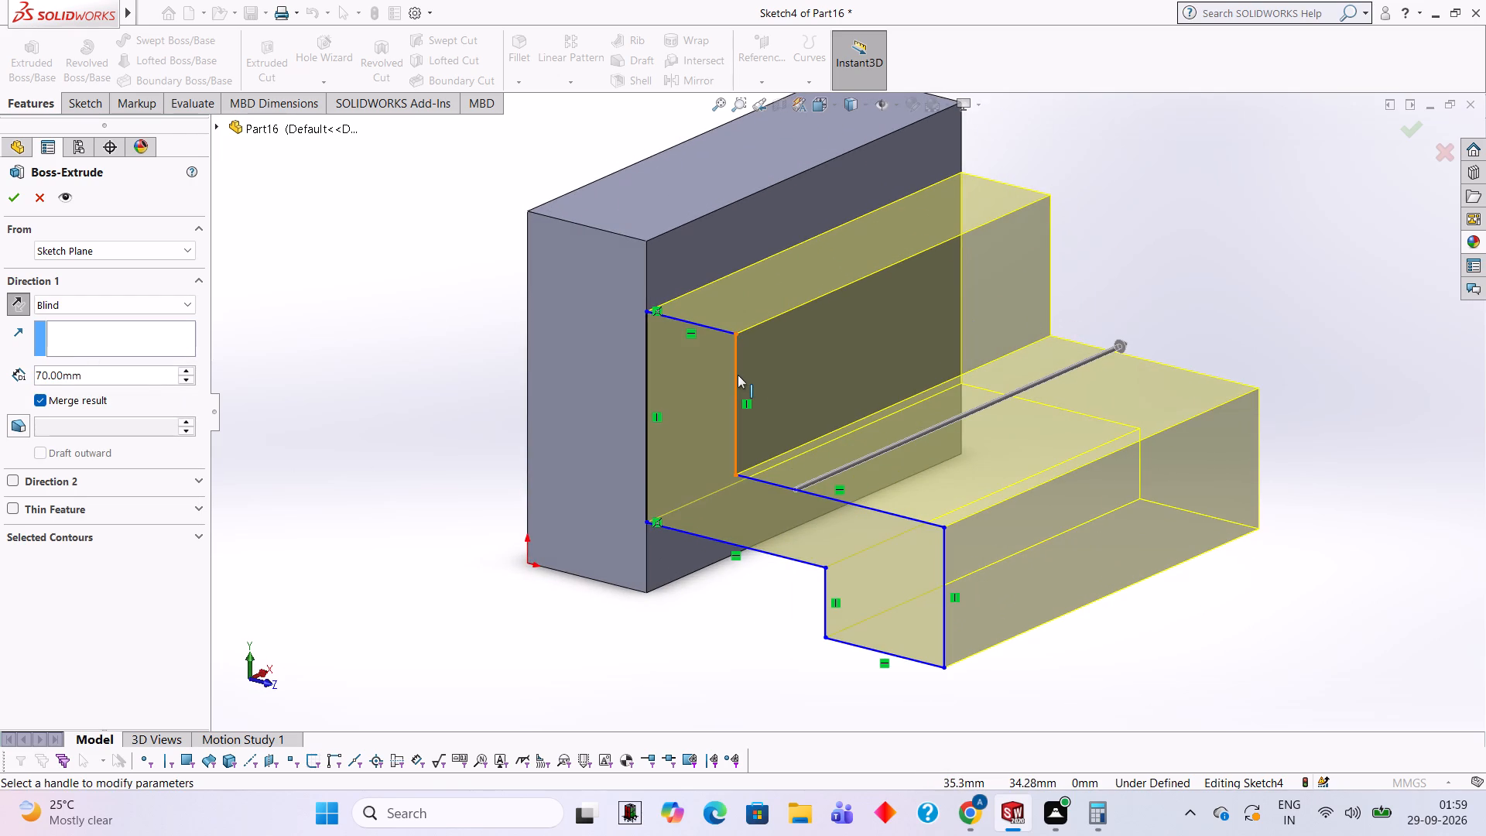
click(9, 194)
click(334, 307)
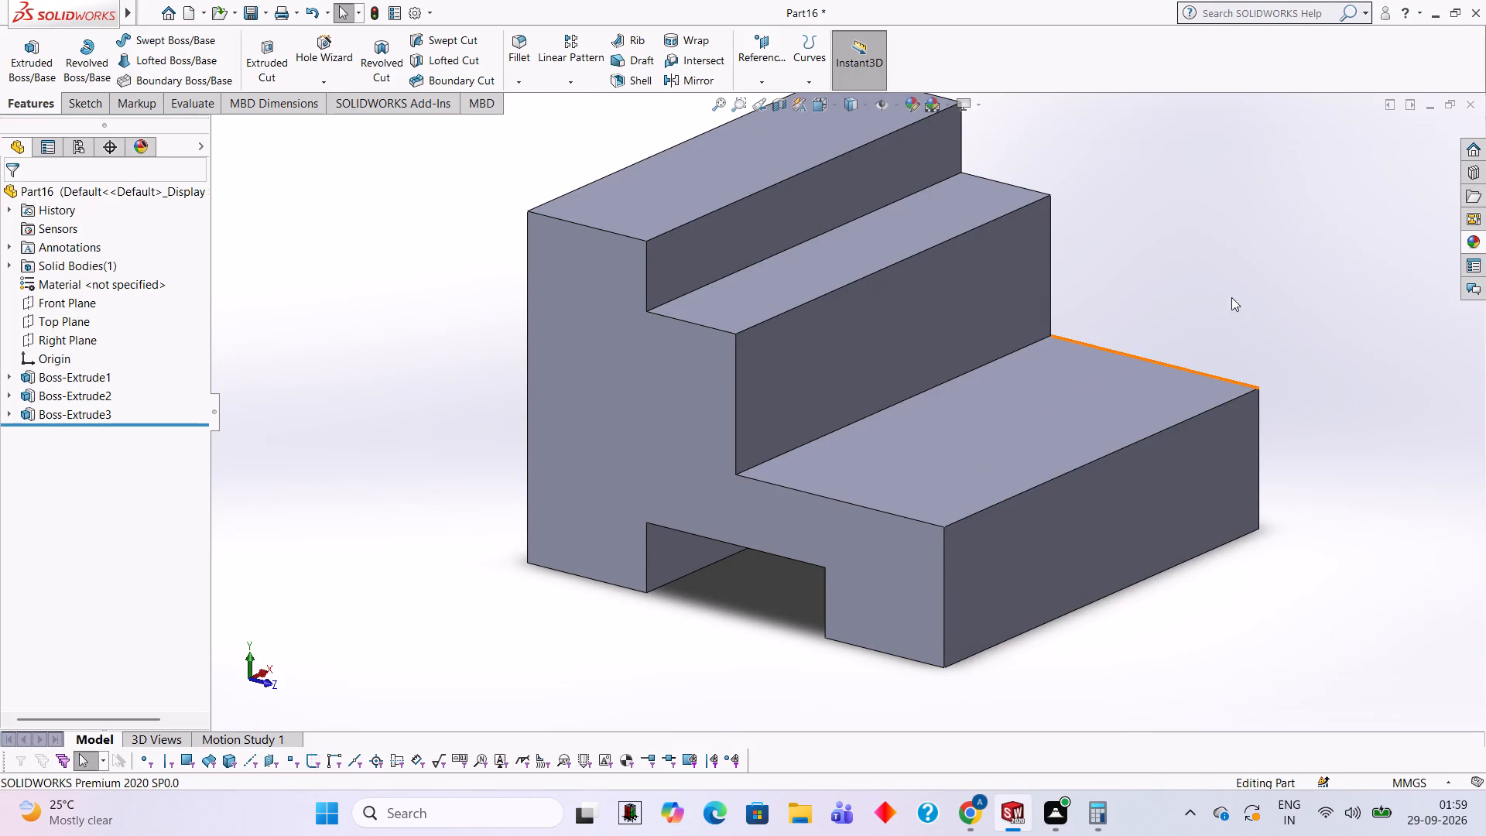
Start a sketch on the lowest step's outer vertical face and draw a 35 mm vertical line up from its bottom edge's midpoint.
scroll(1245, 285, up, 1)
middle_drag(1247, 291, 1205, 285)
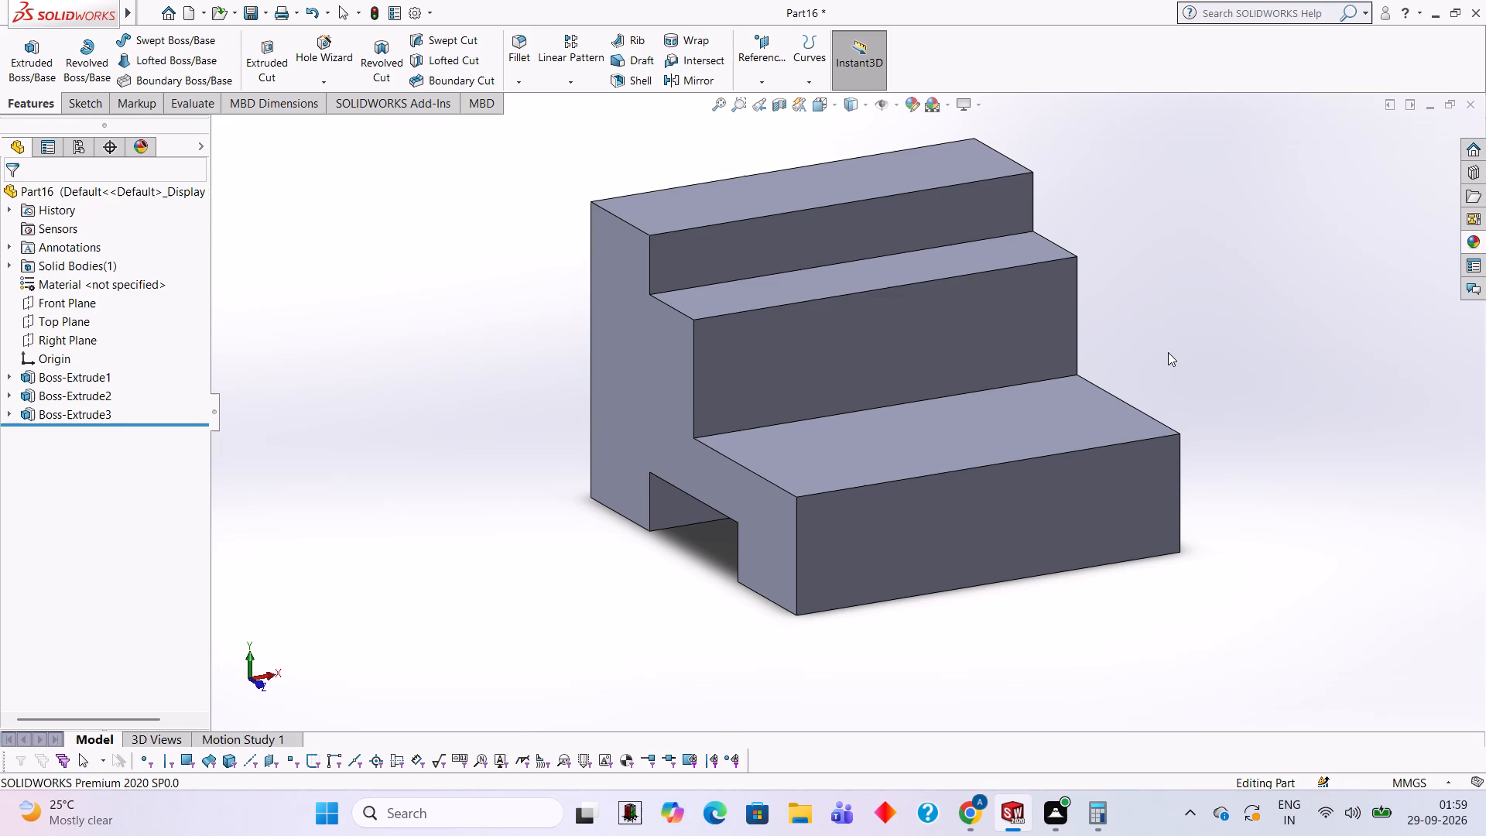
click(994, 530)
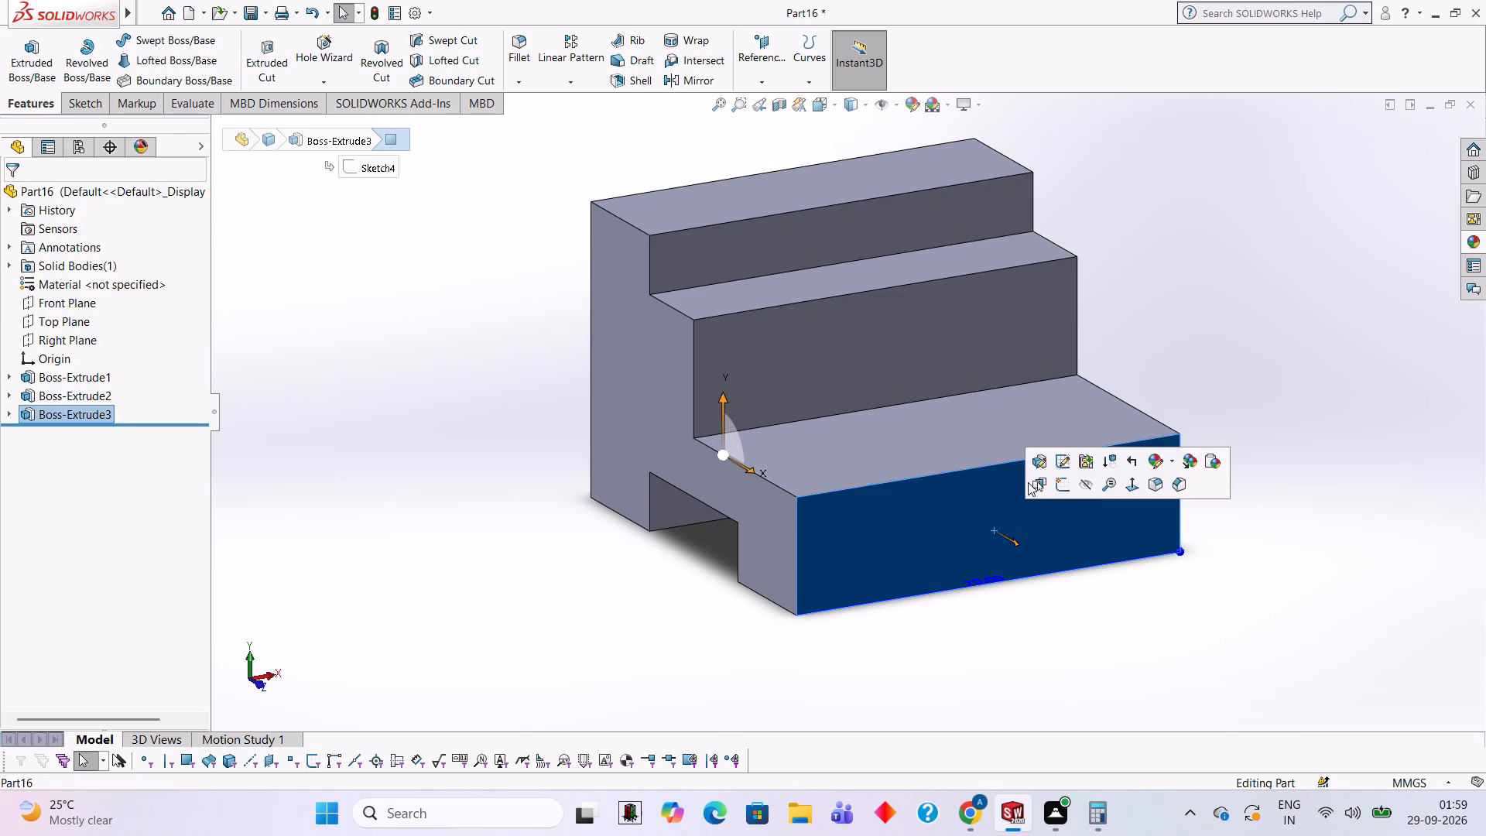
click(1057, 488)
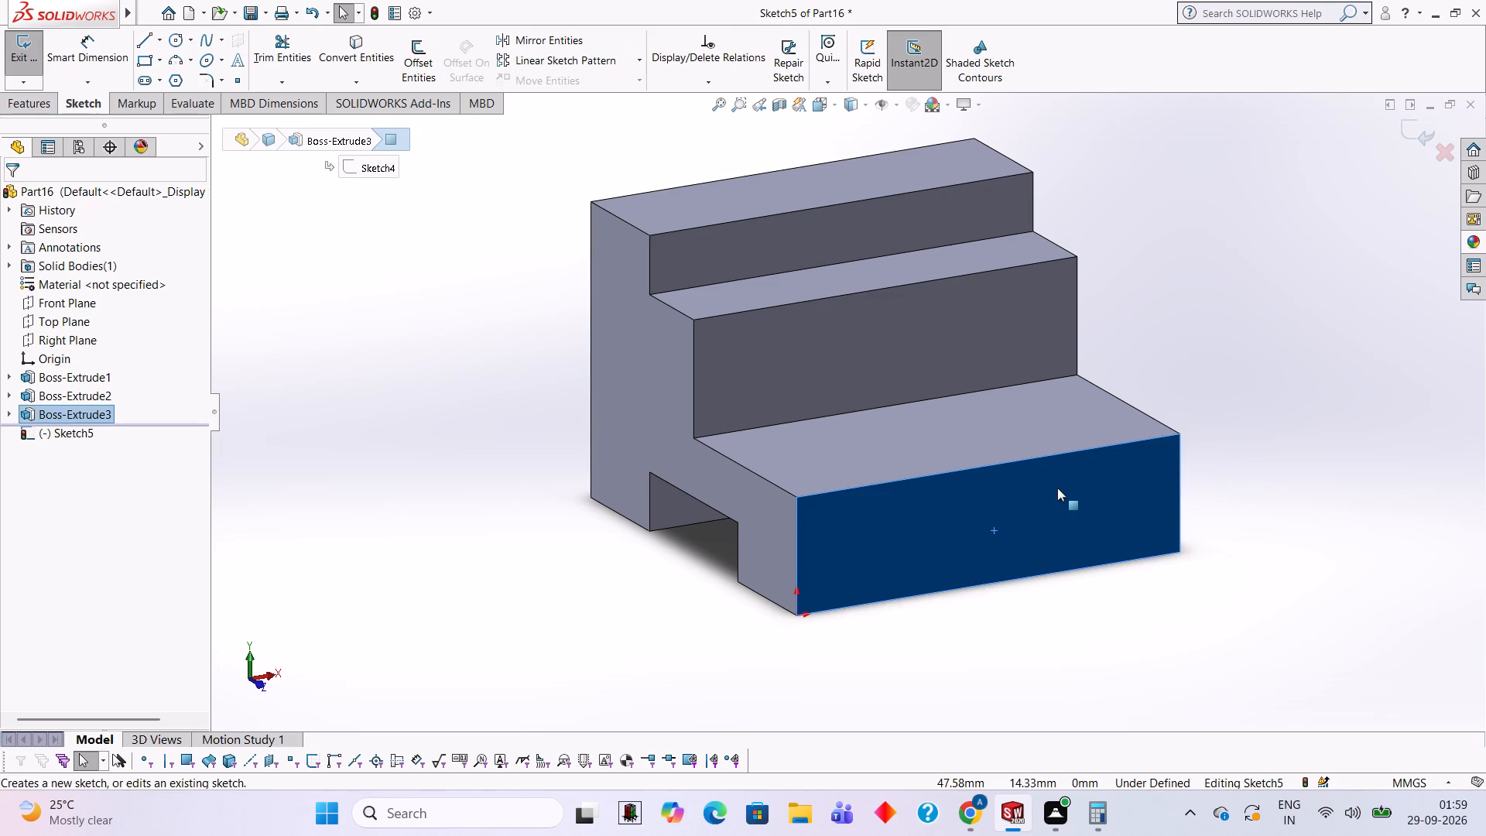
key(ctrl+8)
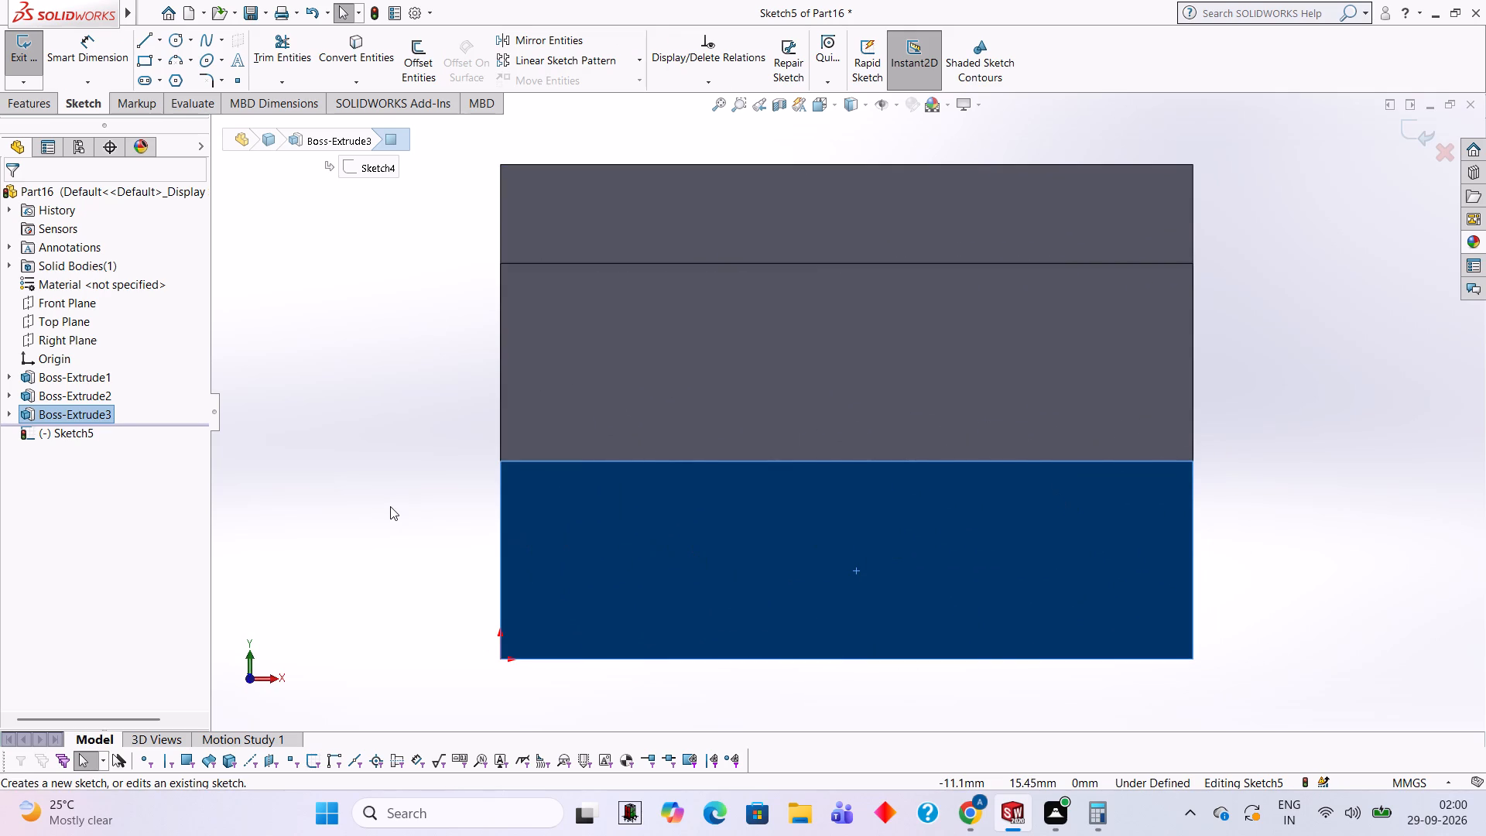
click(145, 48)
click(846, 659)
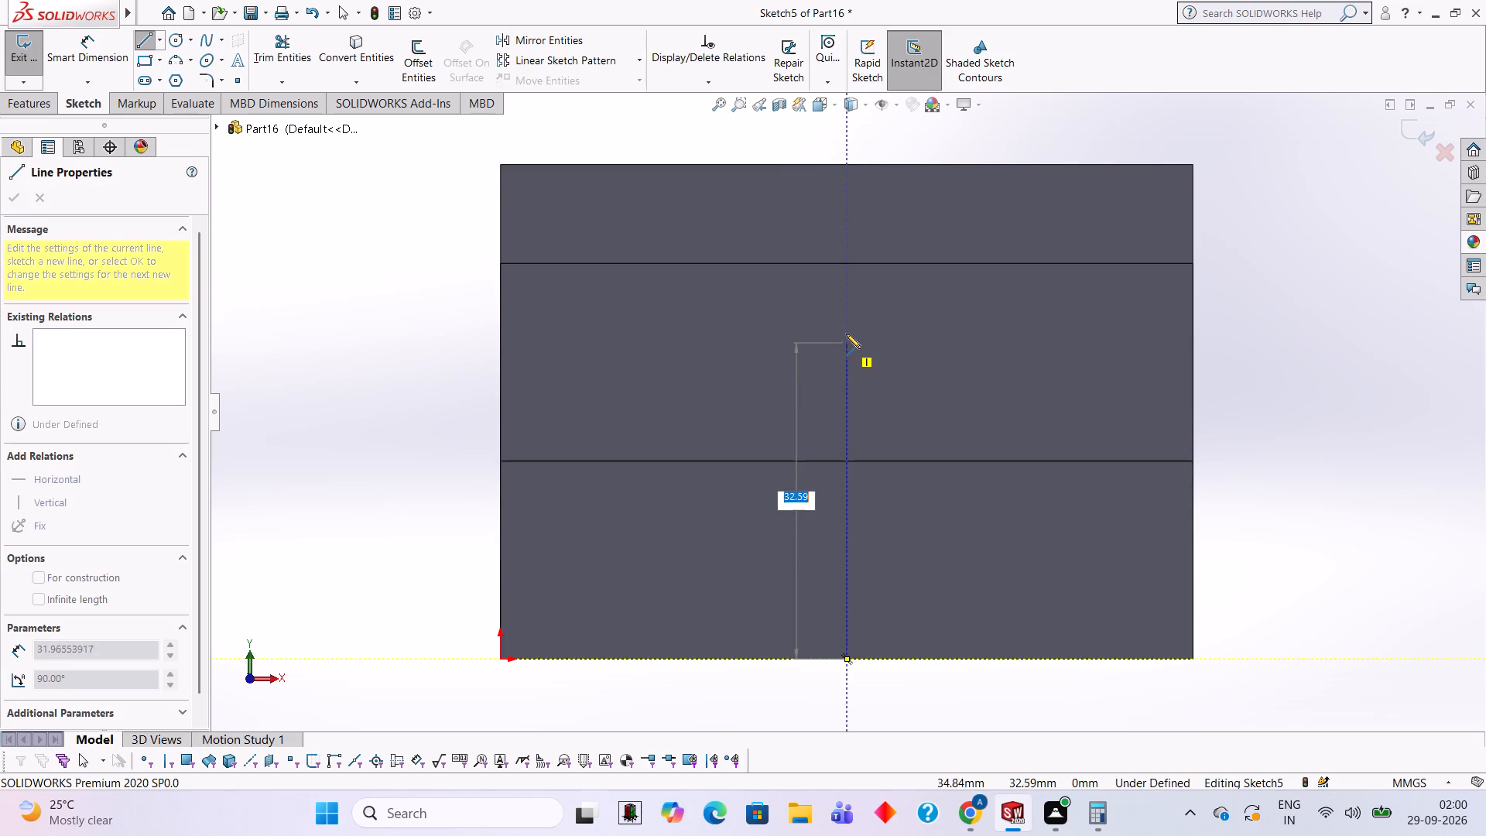
text(35)
key(Return)
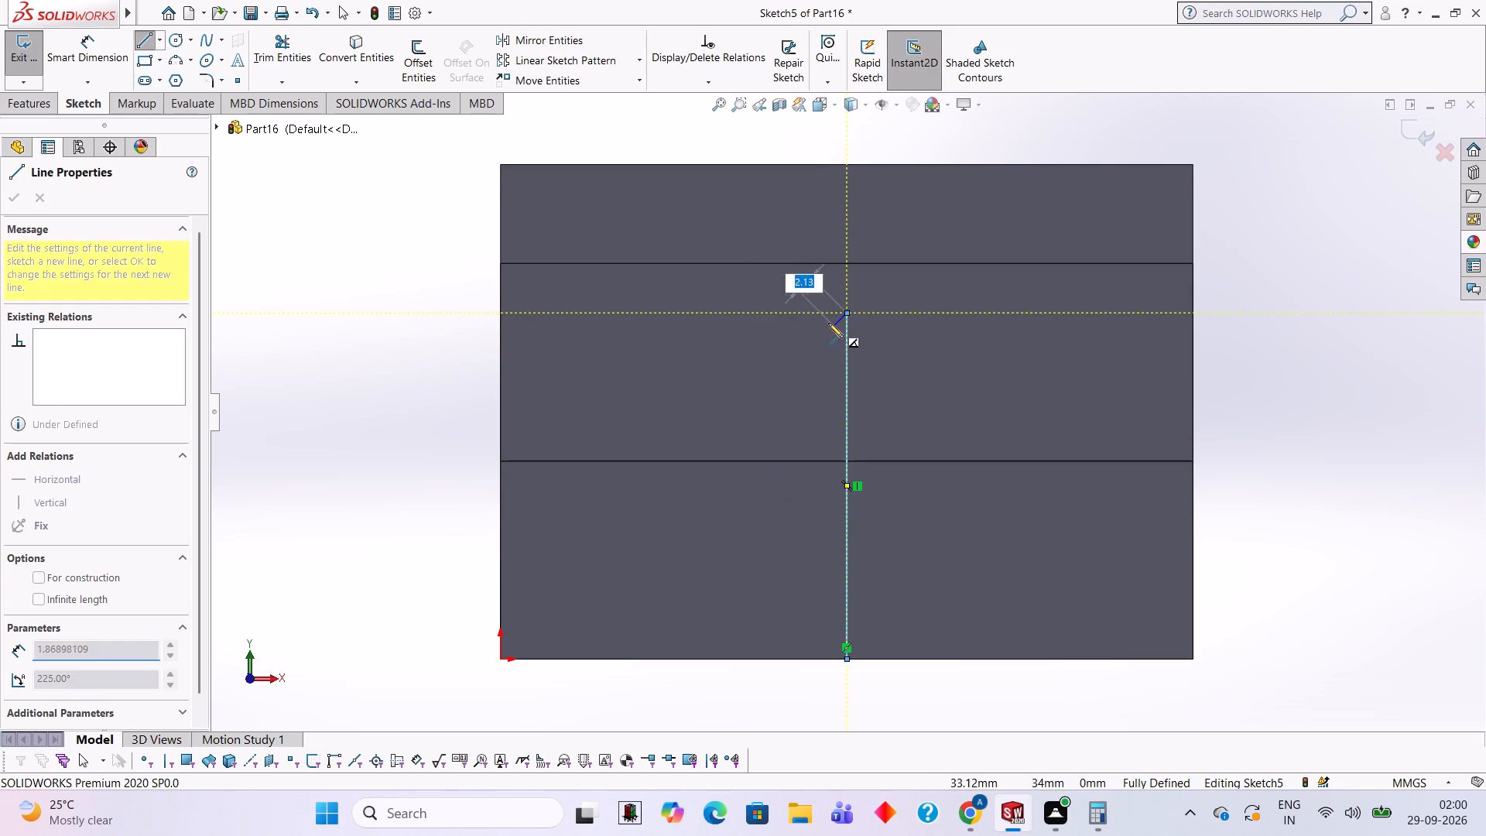
Draw a closed triangle from the vertical line's top end through both upper corners of the face, with a 70 mm base.
click(499, 459)
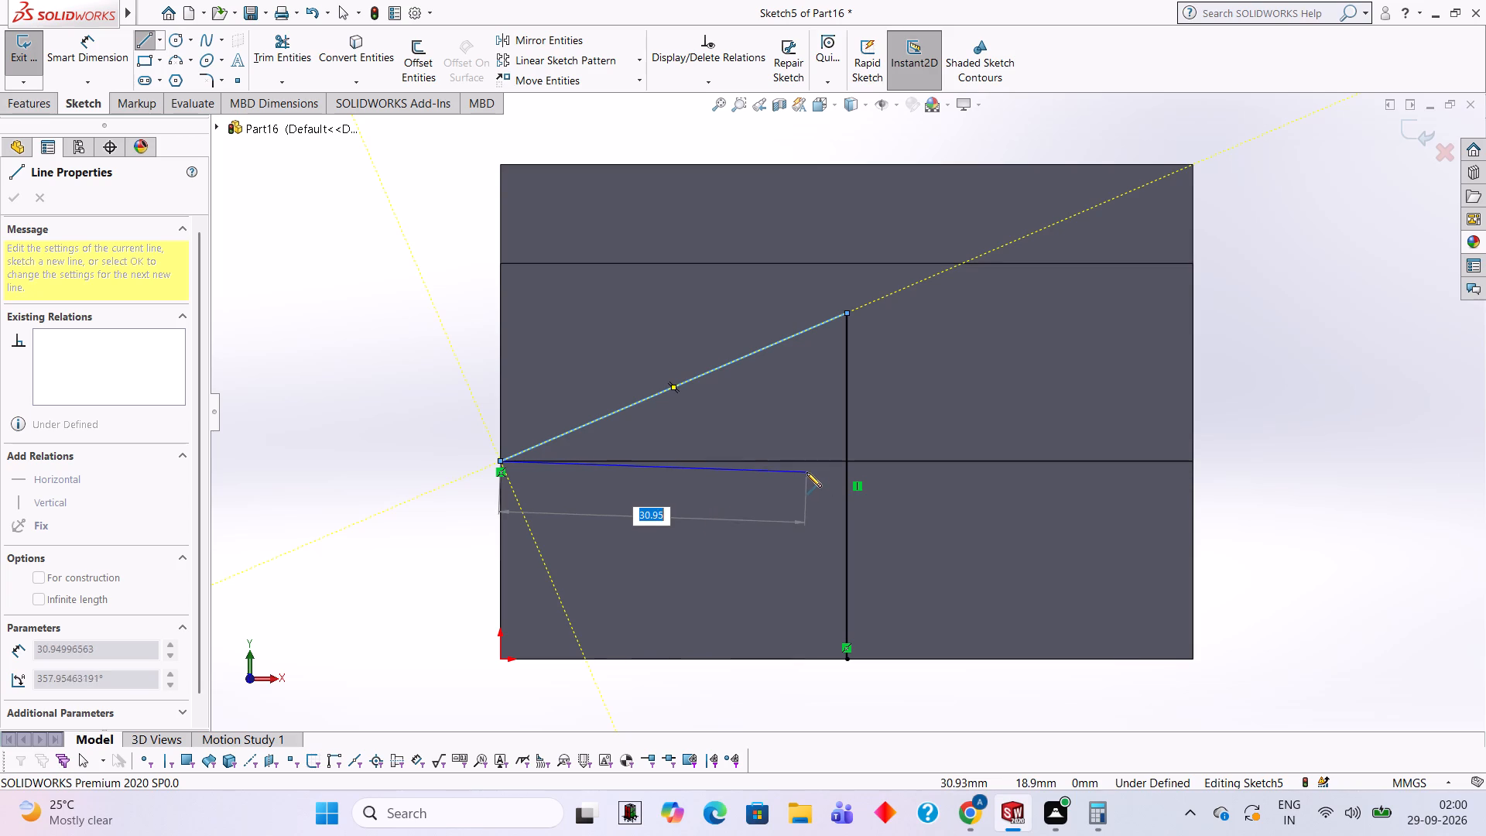
click(1193, 460)
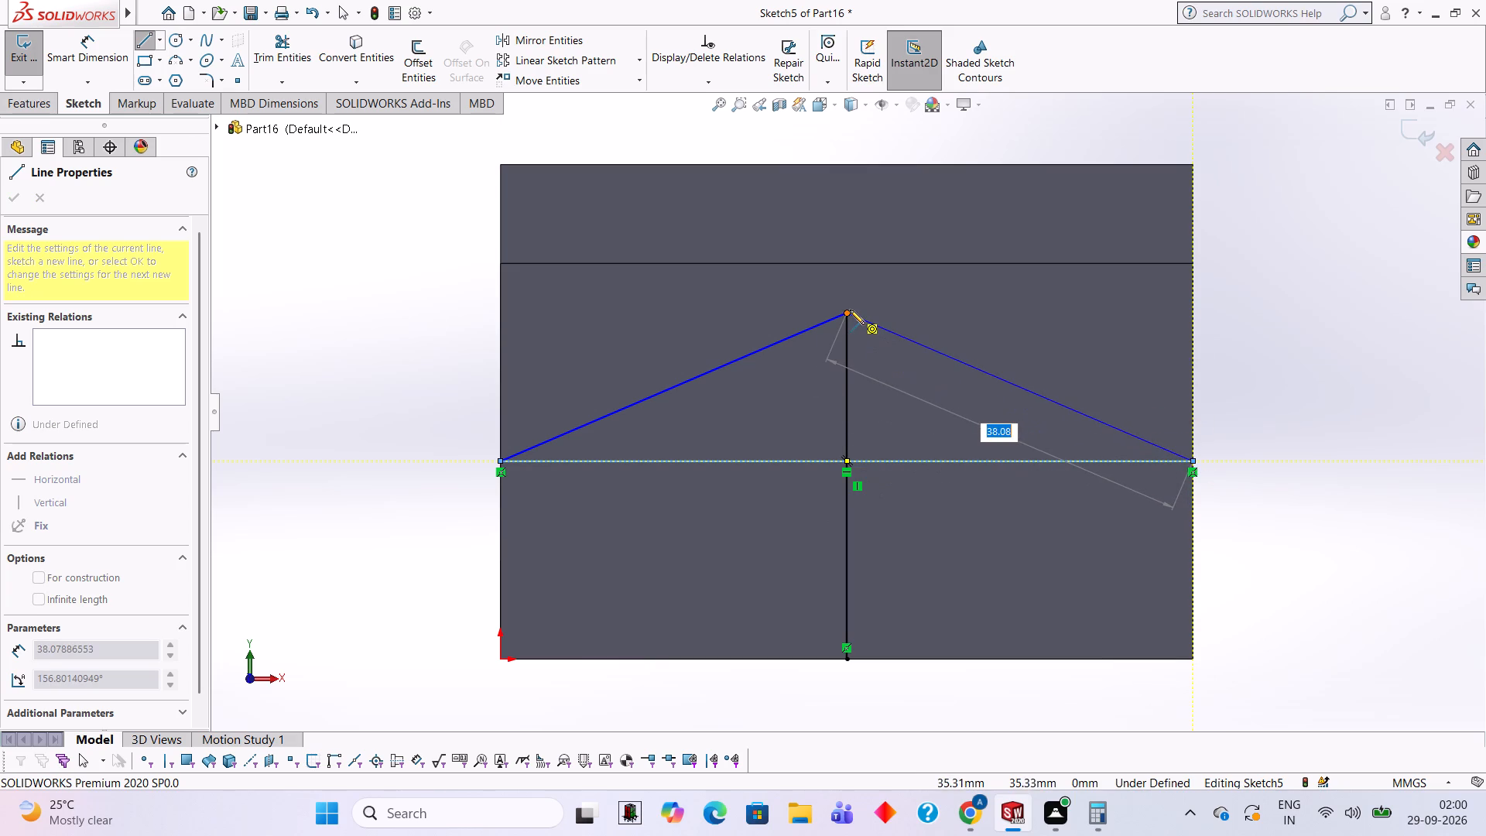
click(847, 313)
Trim away the vertical centre line both below and above the triangle's base, leaving only the triangle.
middle_drag(1067, 518, 1112, 545)
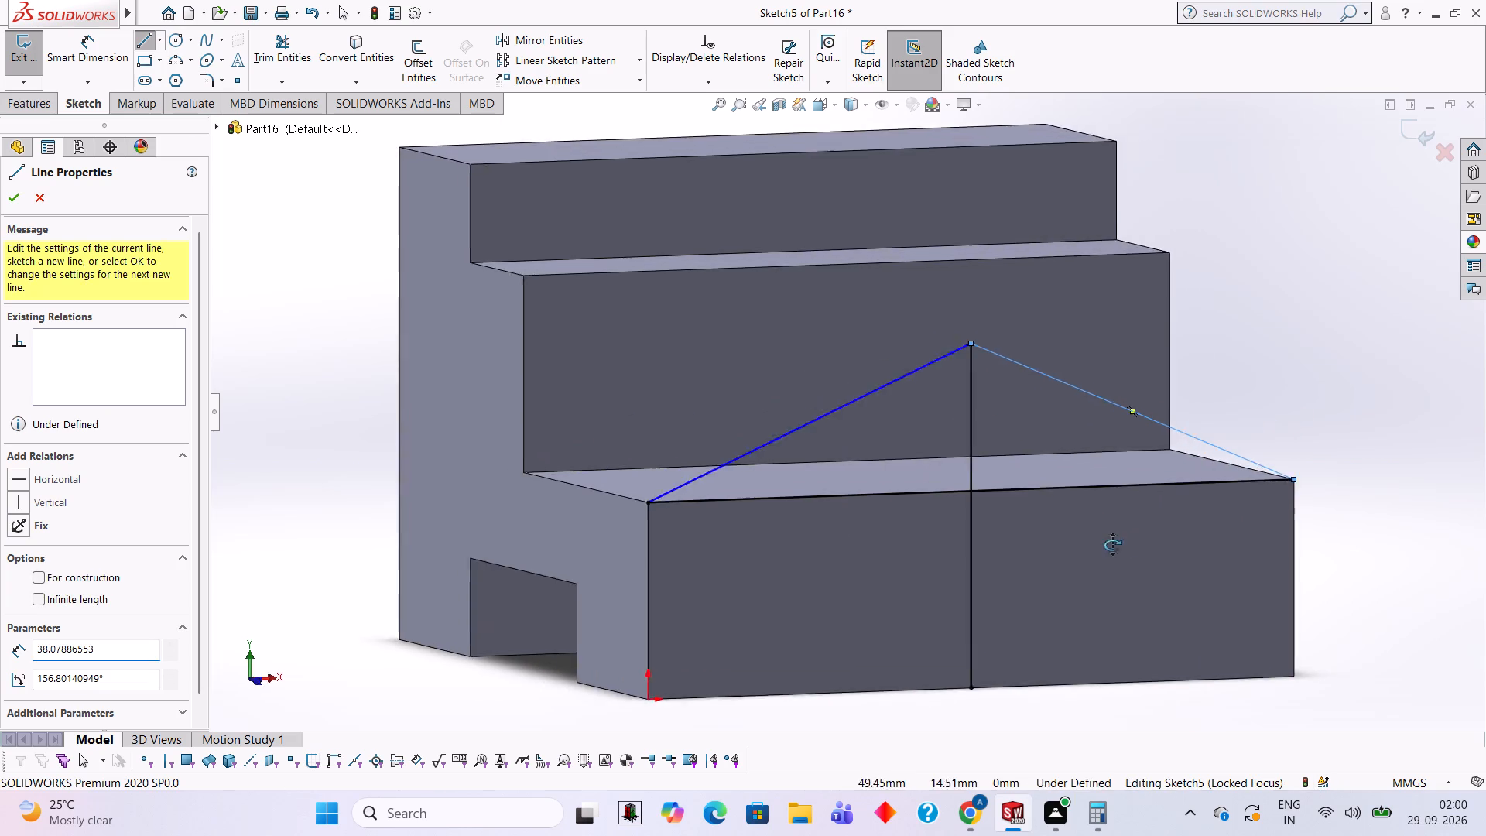
middle_drag(1112, 545, 1148, 565)
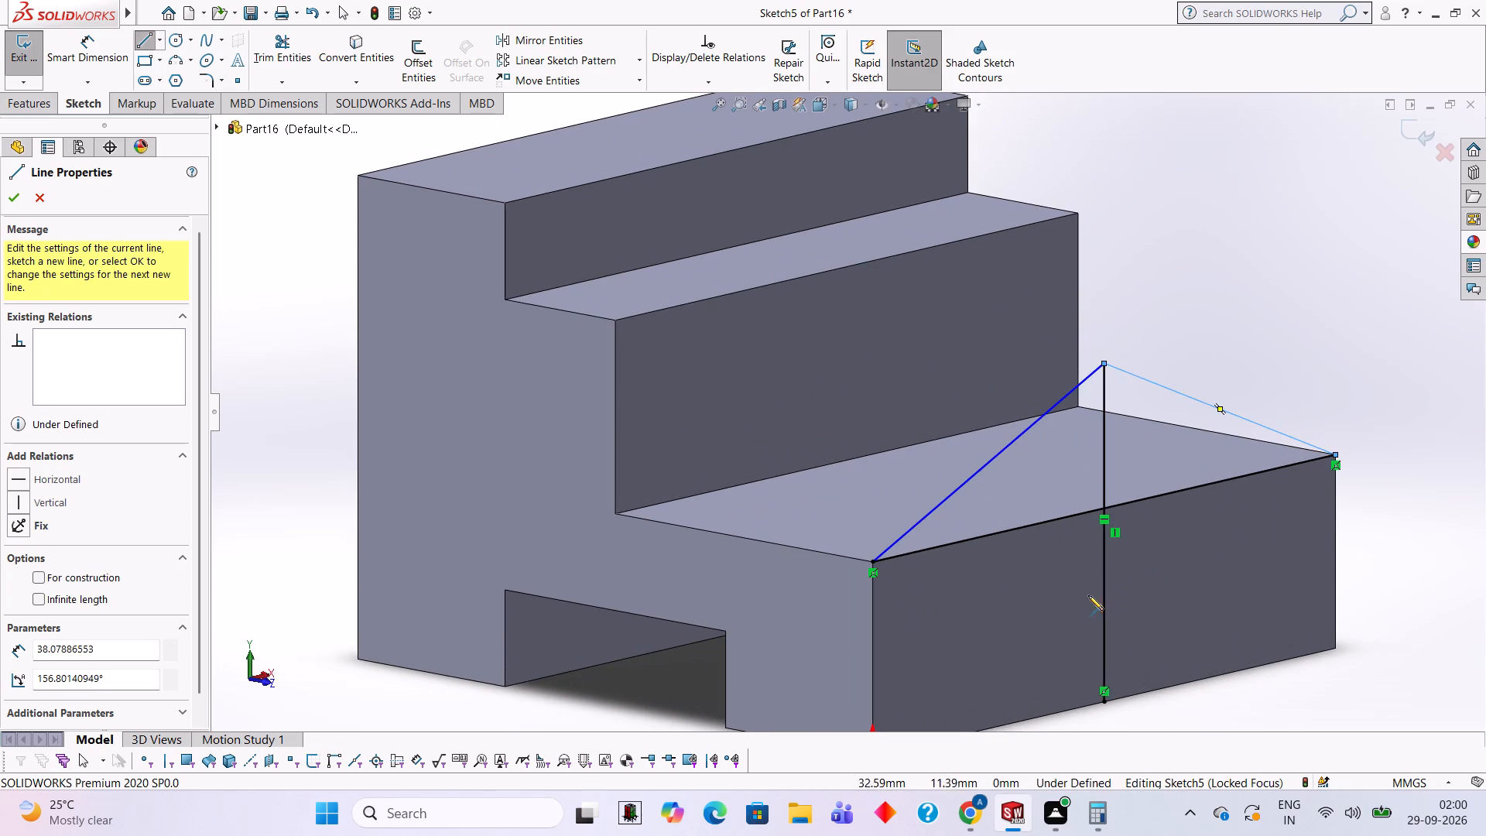
click(263, 37)
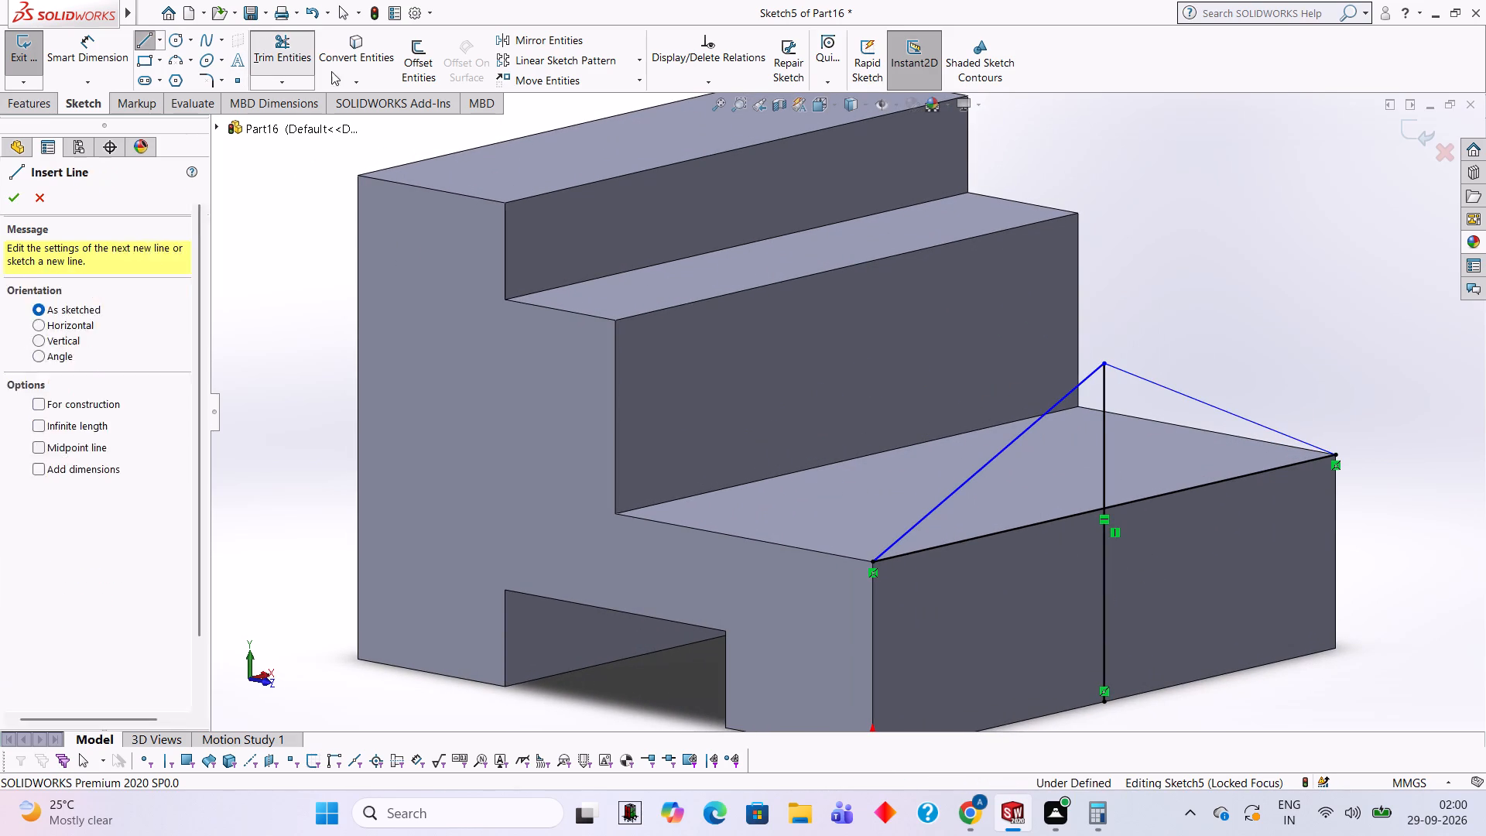
click(1101, 553)
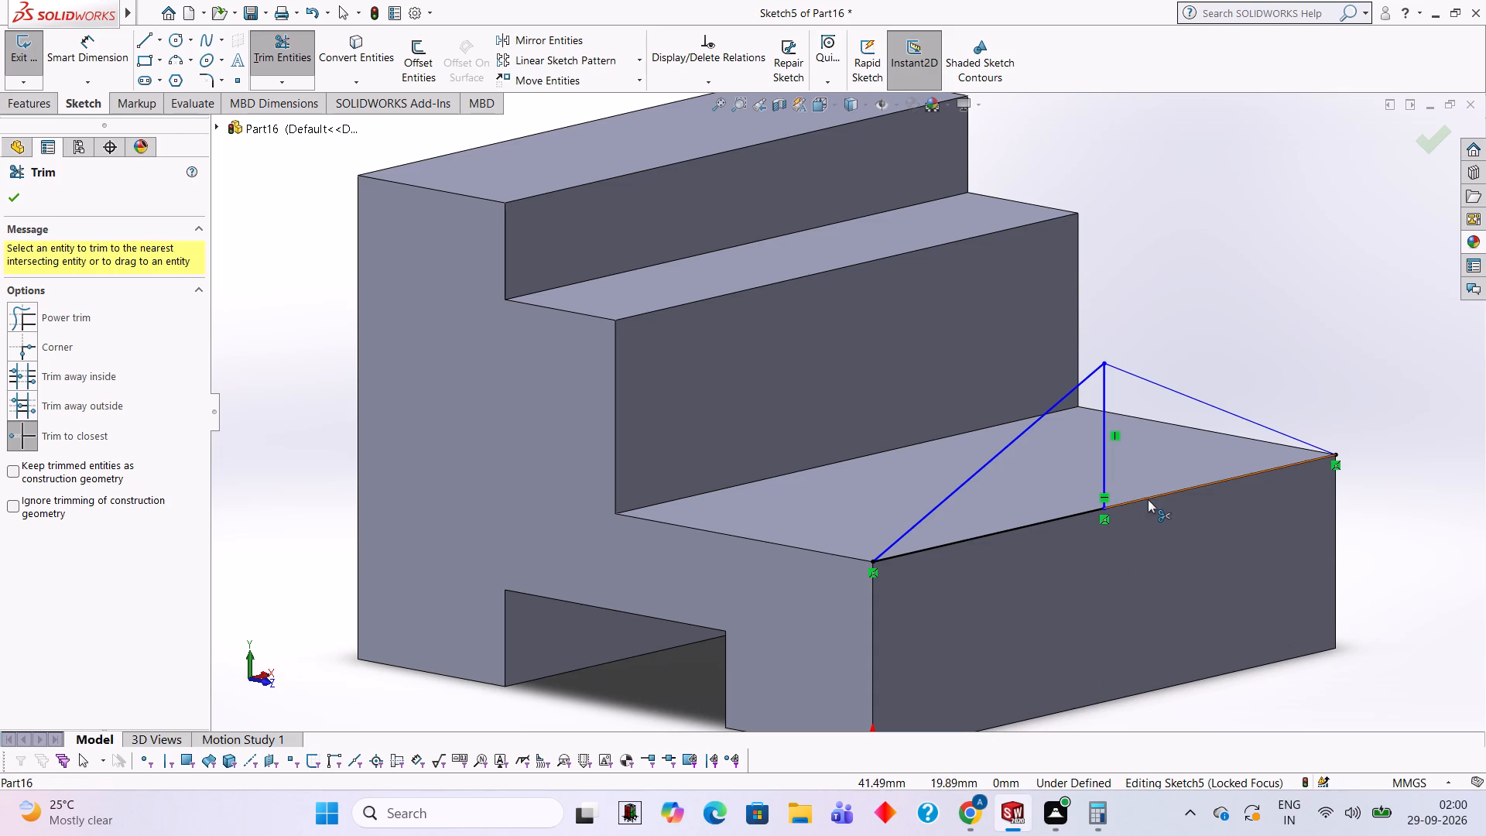
click(1104, 443)
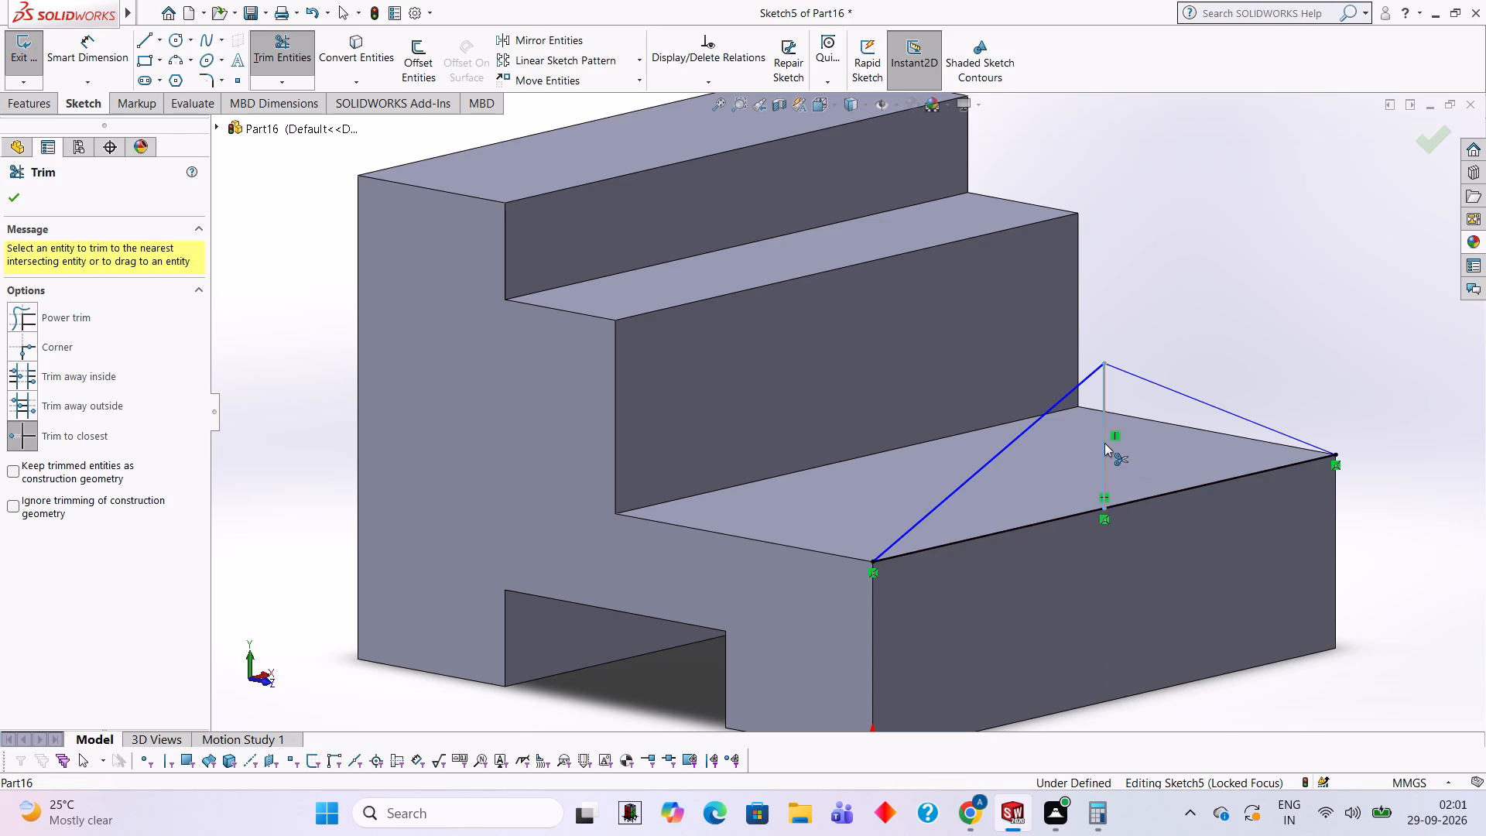
Extrude the triangle as a merged blind boss 35 mm deep over the lowest step, with the direction reversed.
middle_drag(1217, 488, 1145, 540)
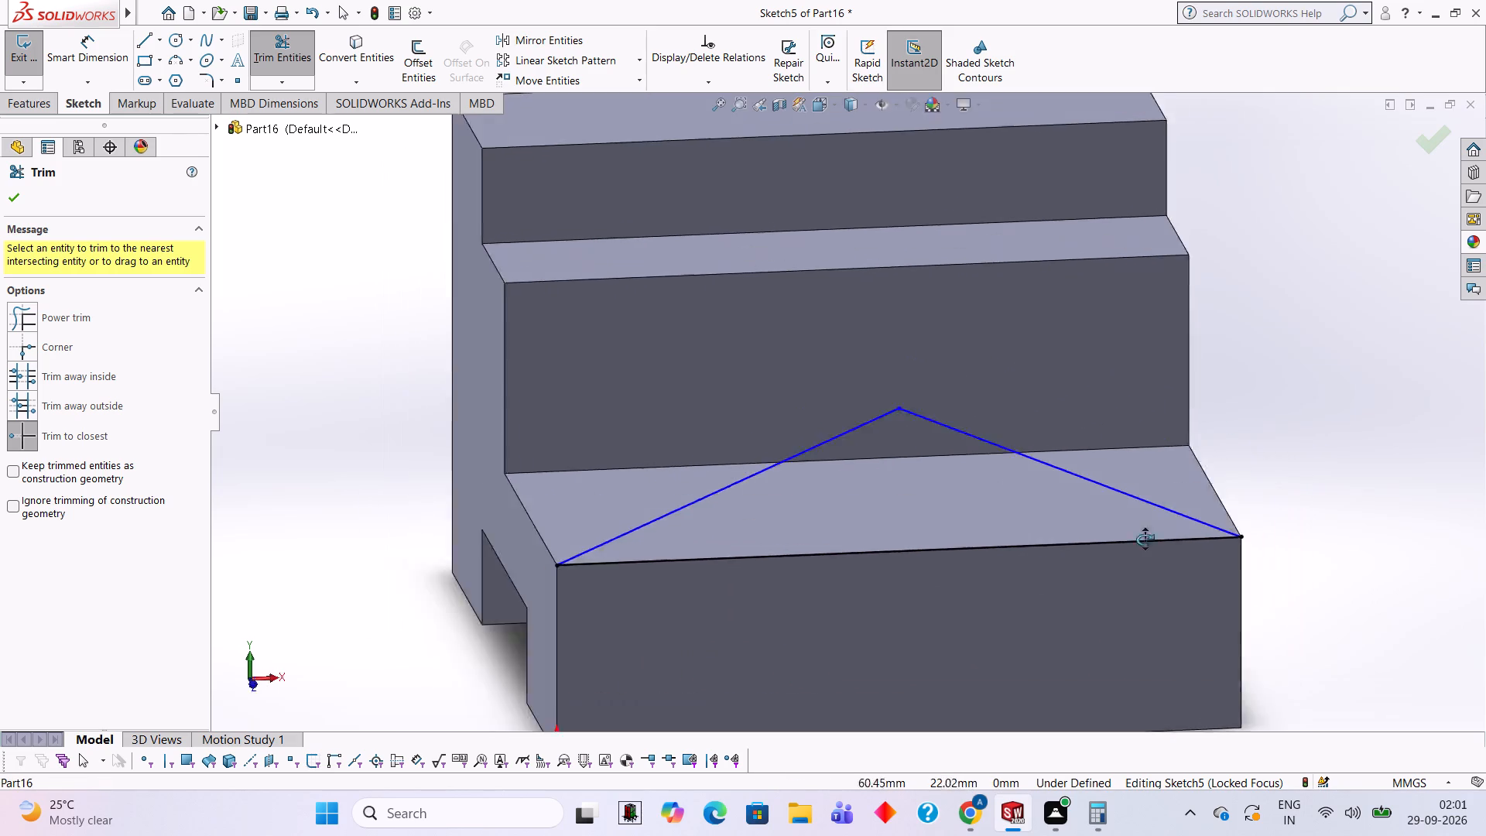
middle_drag(1145, 540, 1209, 564)
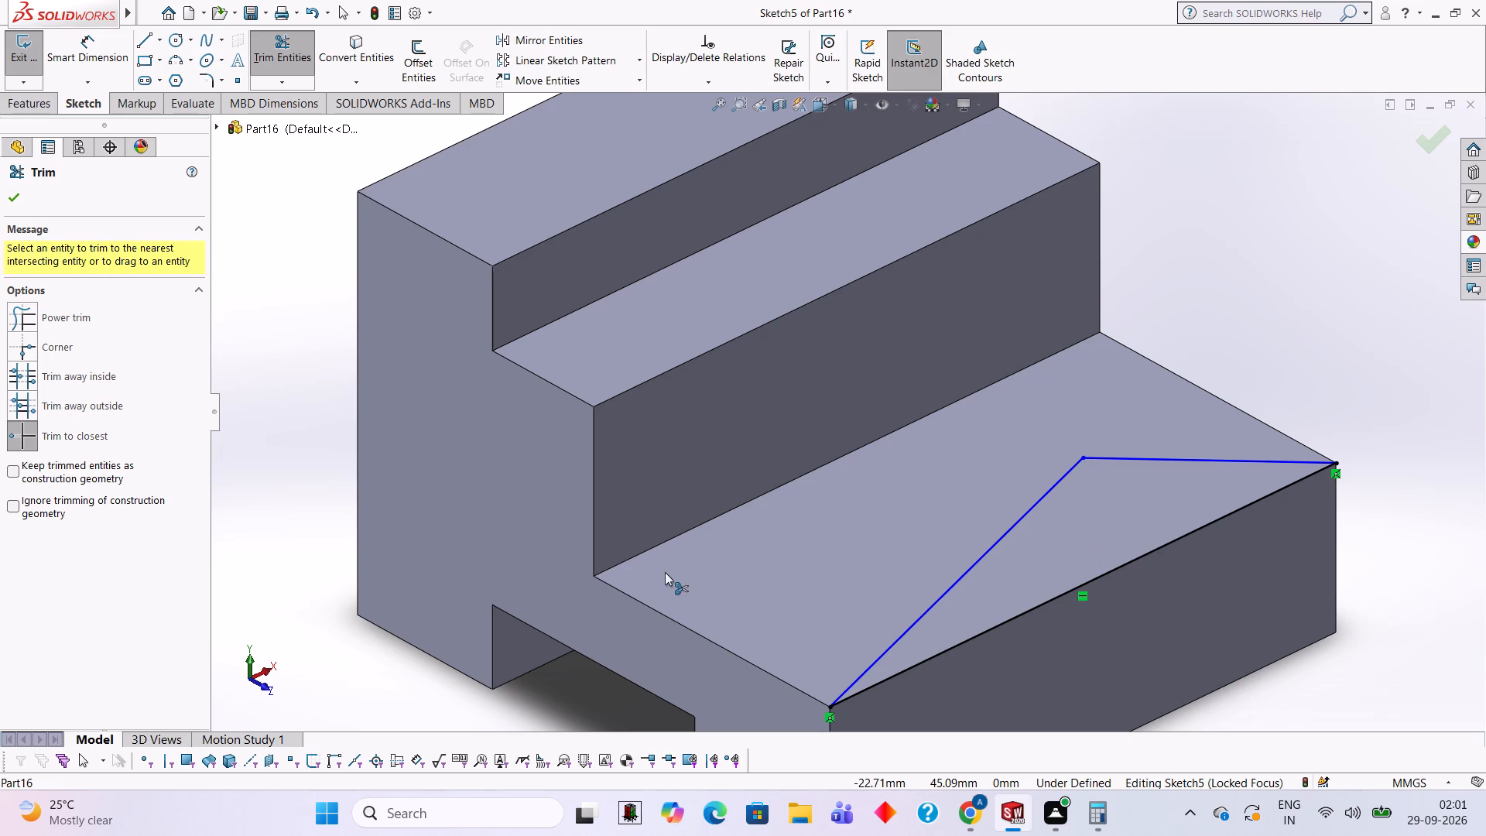
scroll(912, 598, up, 1)
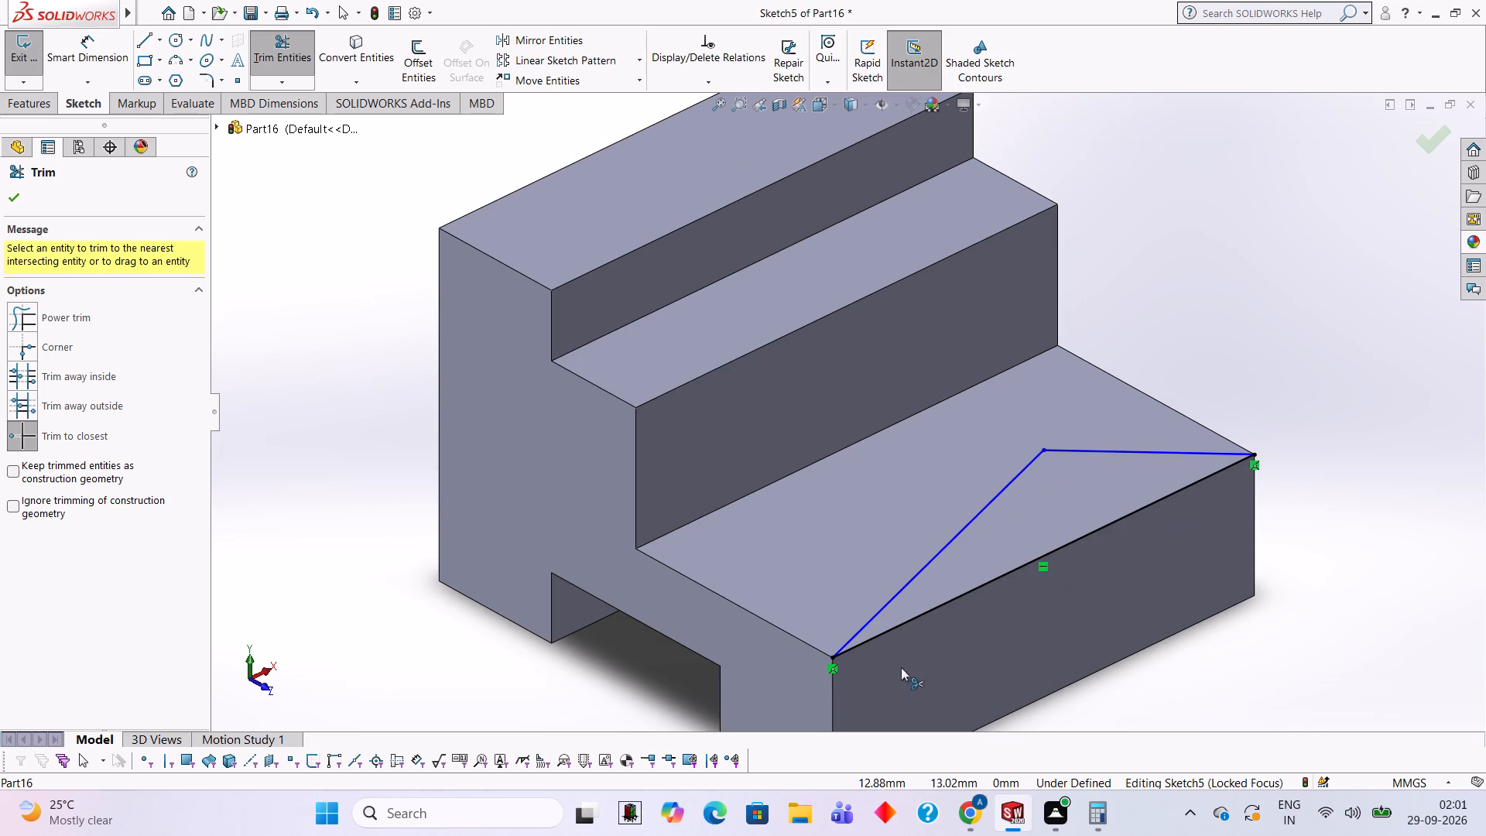
click(19, 109)
click(36, 69)
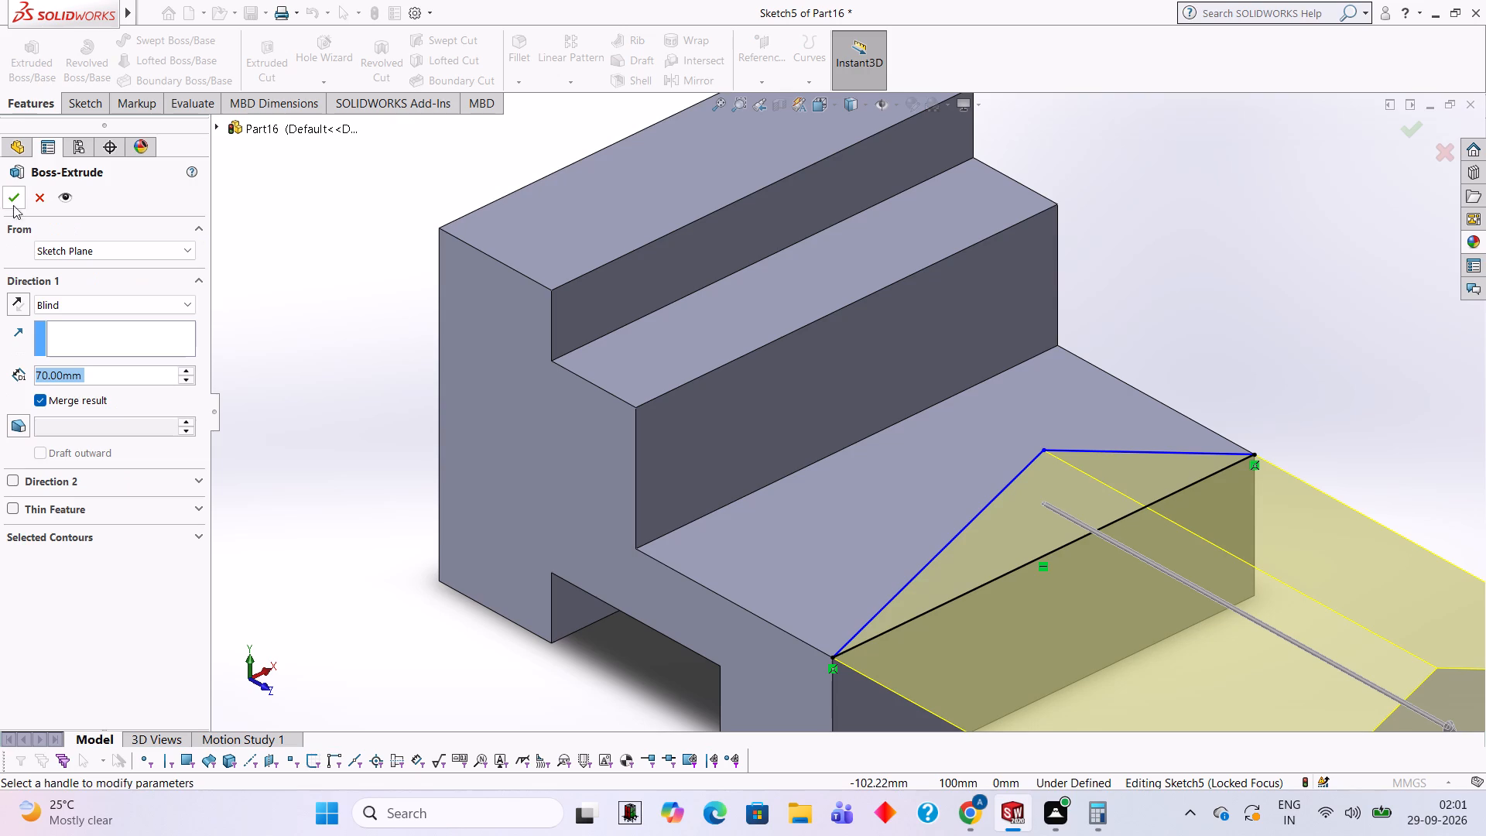
click(25, 306)
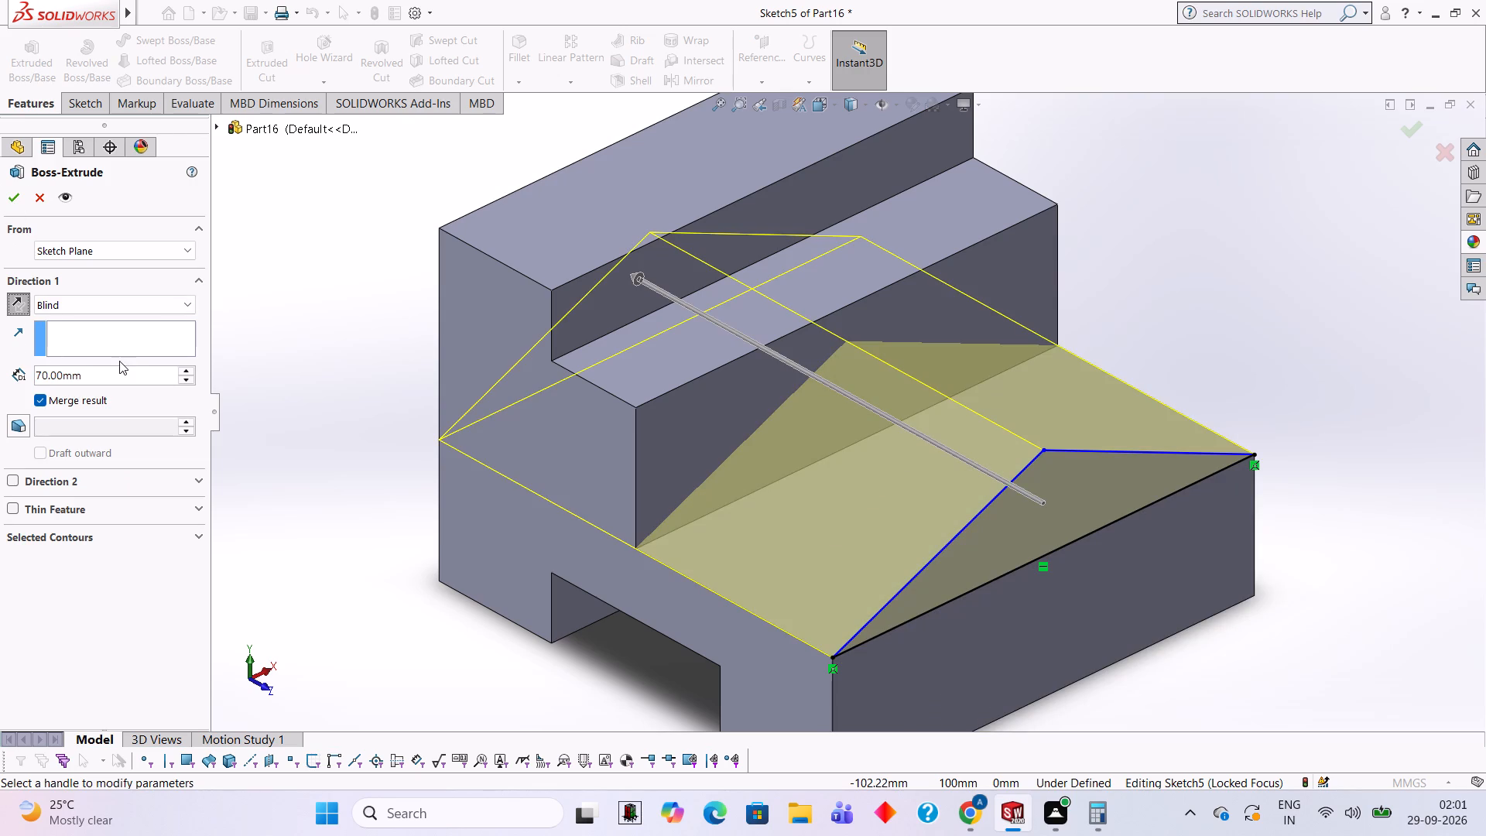
click(119, 361)
click(120, 365)
click(125, 376)
key(BackSpace)
key(BackSpace)
key(BackSpace)
key(BackSpace)
key(BackSpace)
key(BackSpace)
key(BackSpace)
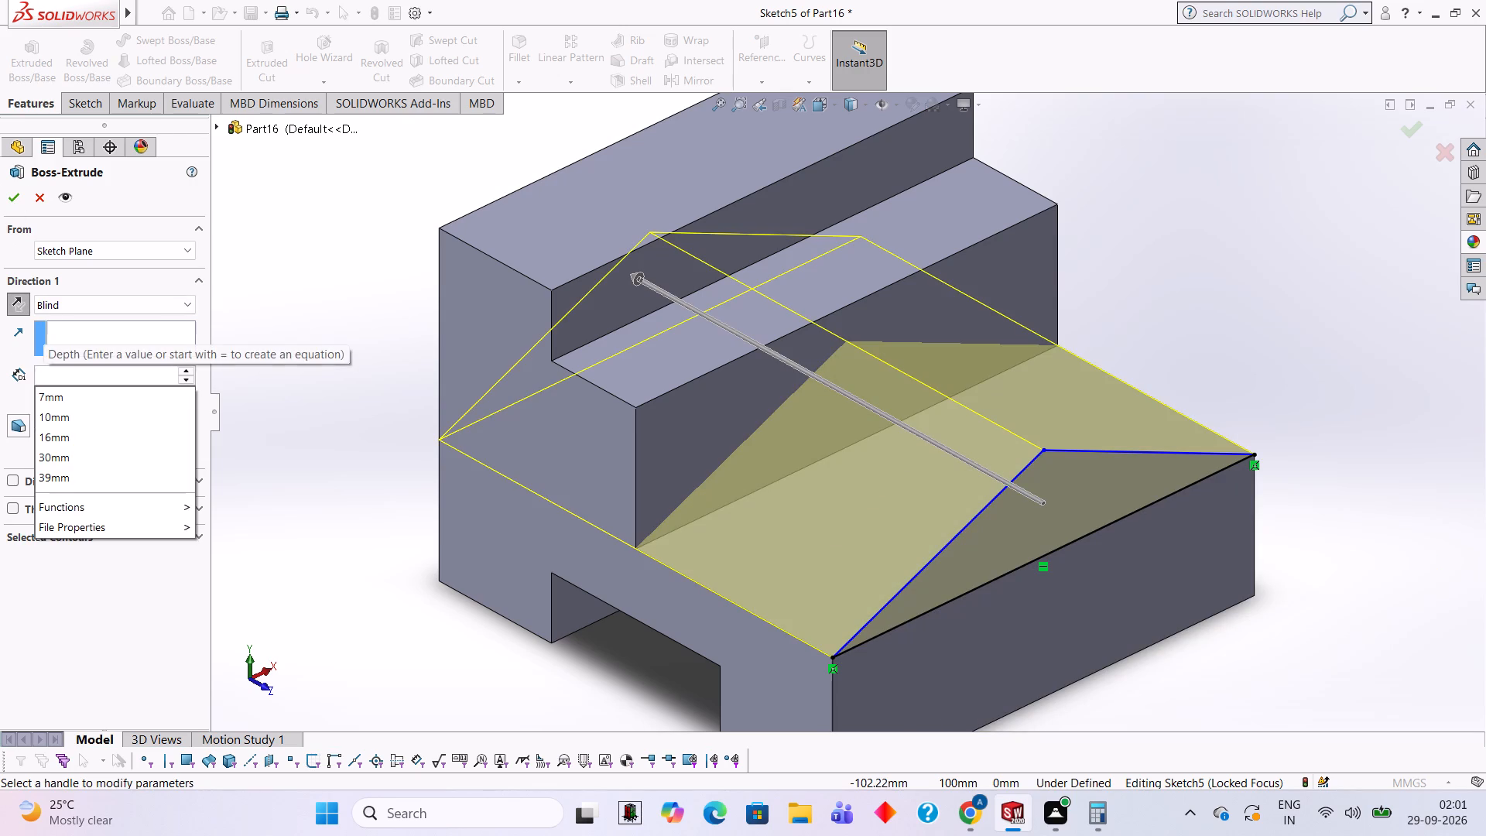
text(35)
key(Return)
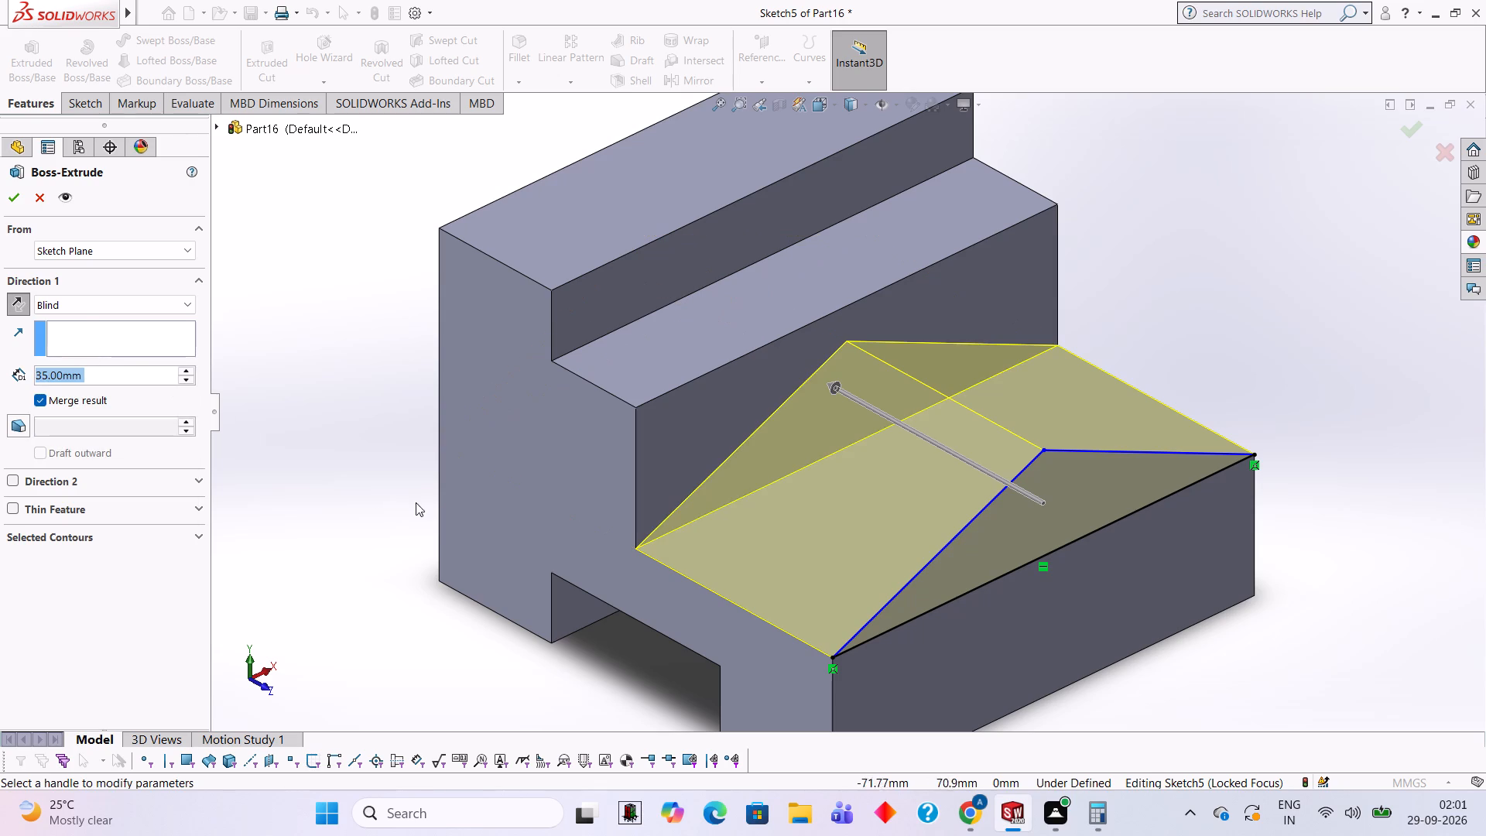
middle_drag(471, 516, 548, 515)
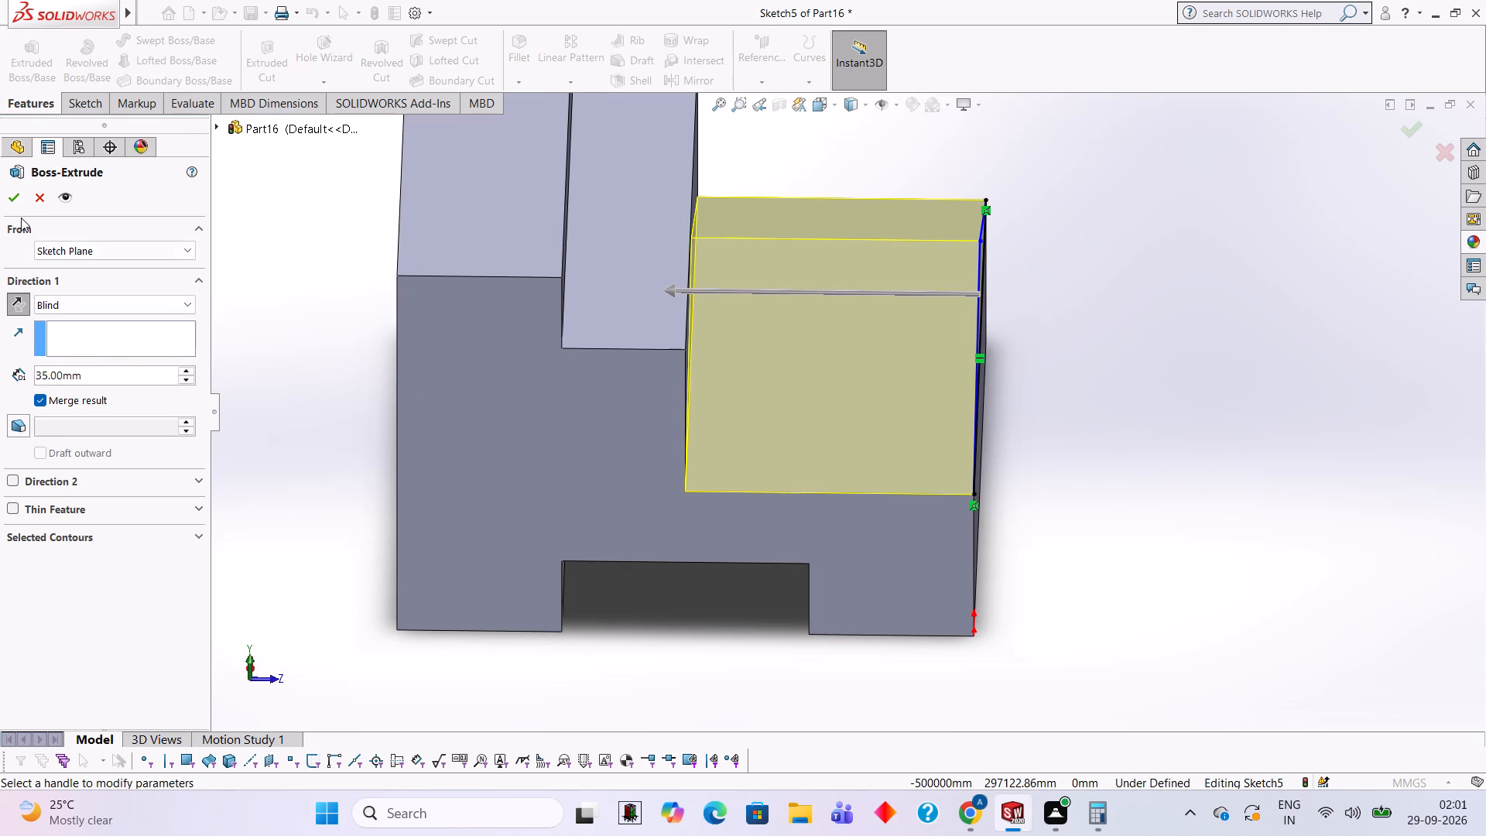
click(15, 195)
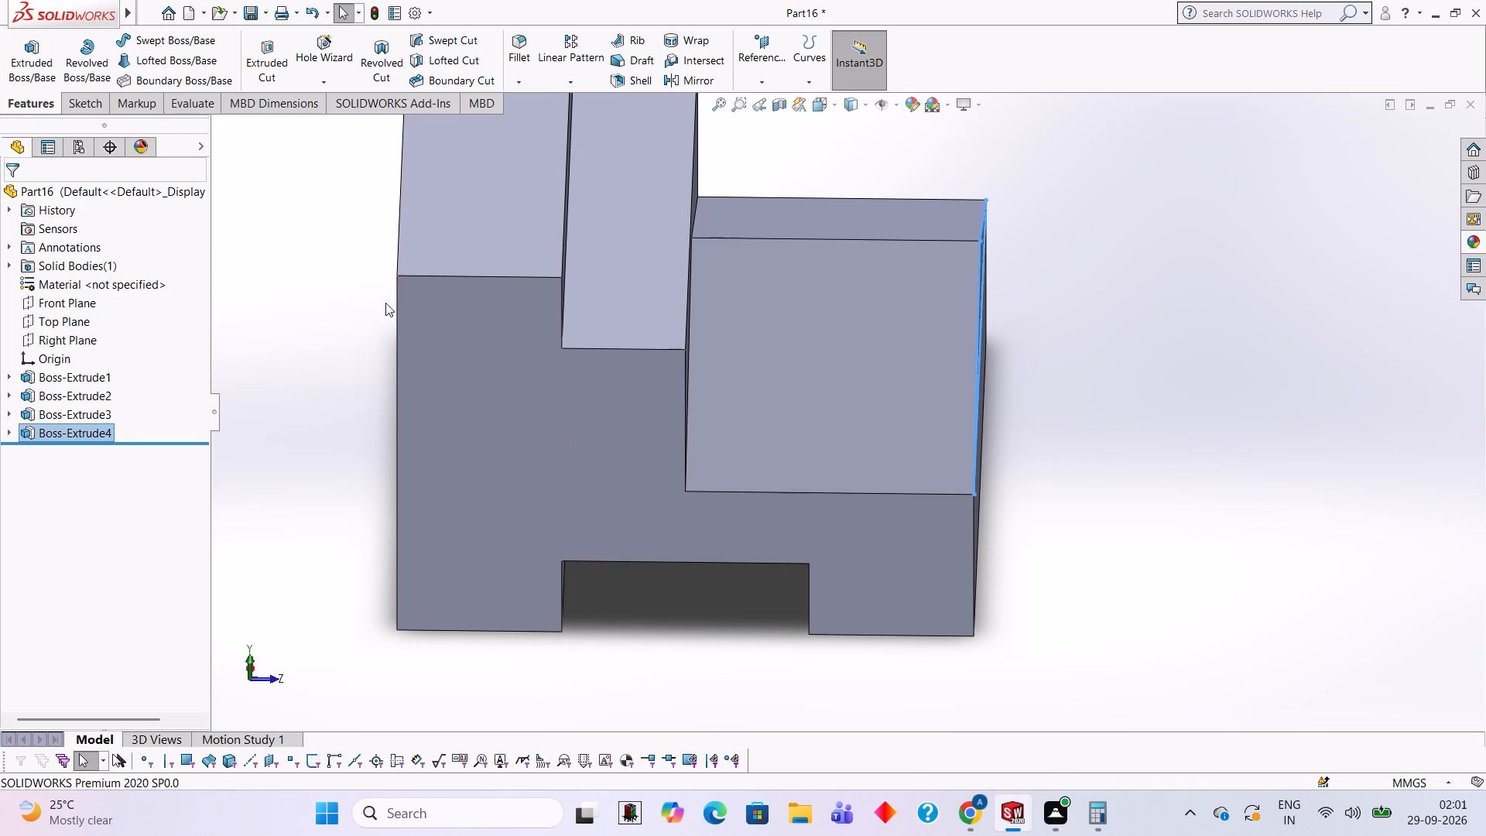
Start a new sketch on the gabled end face below the triangular boss, viewed face-on.
click(1111, 321)
middle_drag(1111, 320, 1001, 255)
scroll(1020, 266, up, 2)
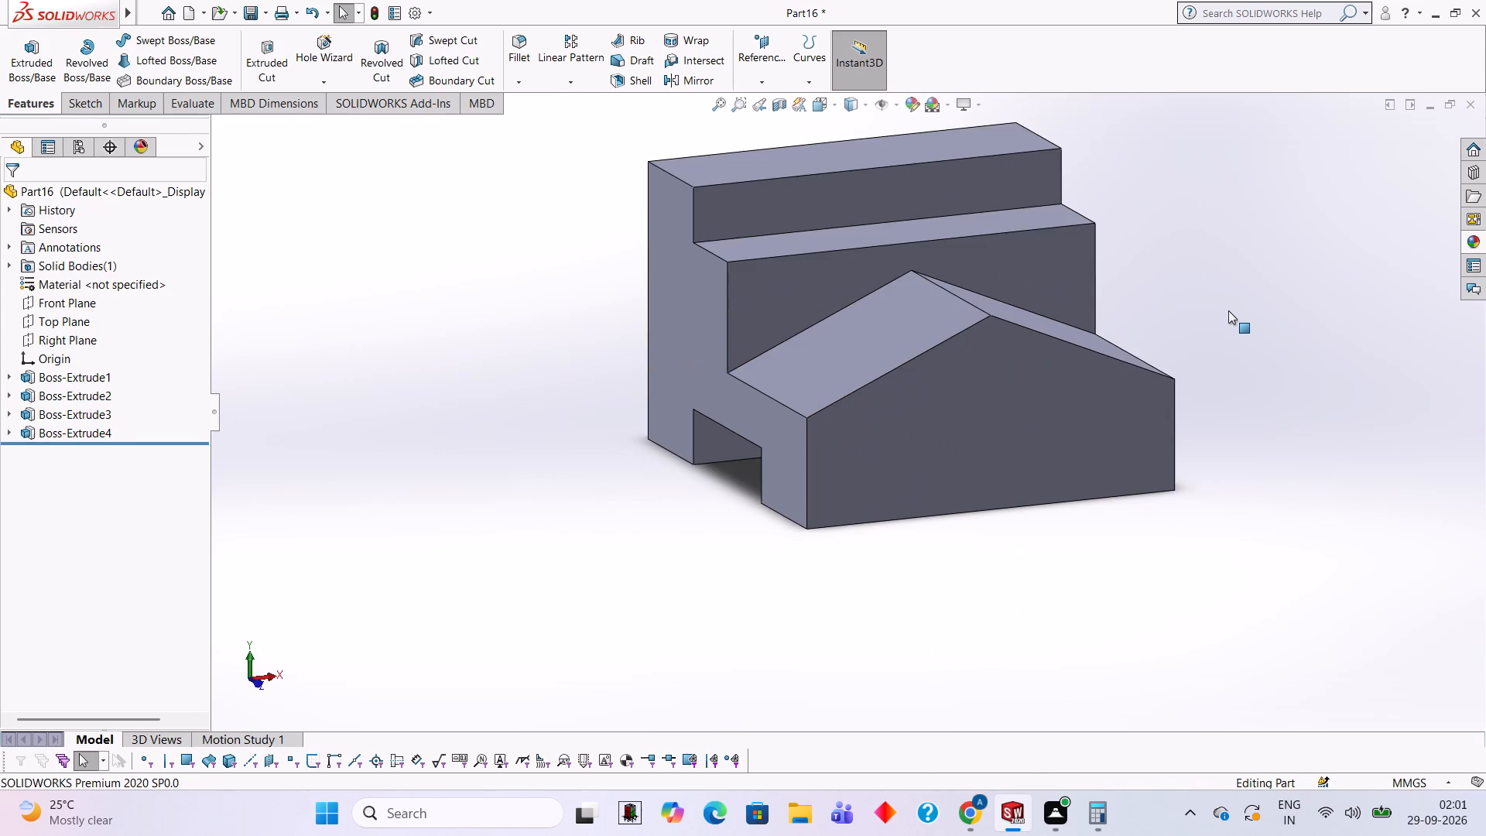
scroll(1224, 309, up, 1)
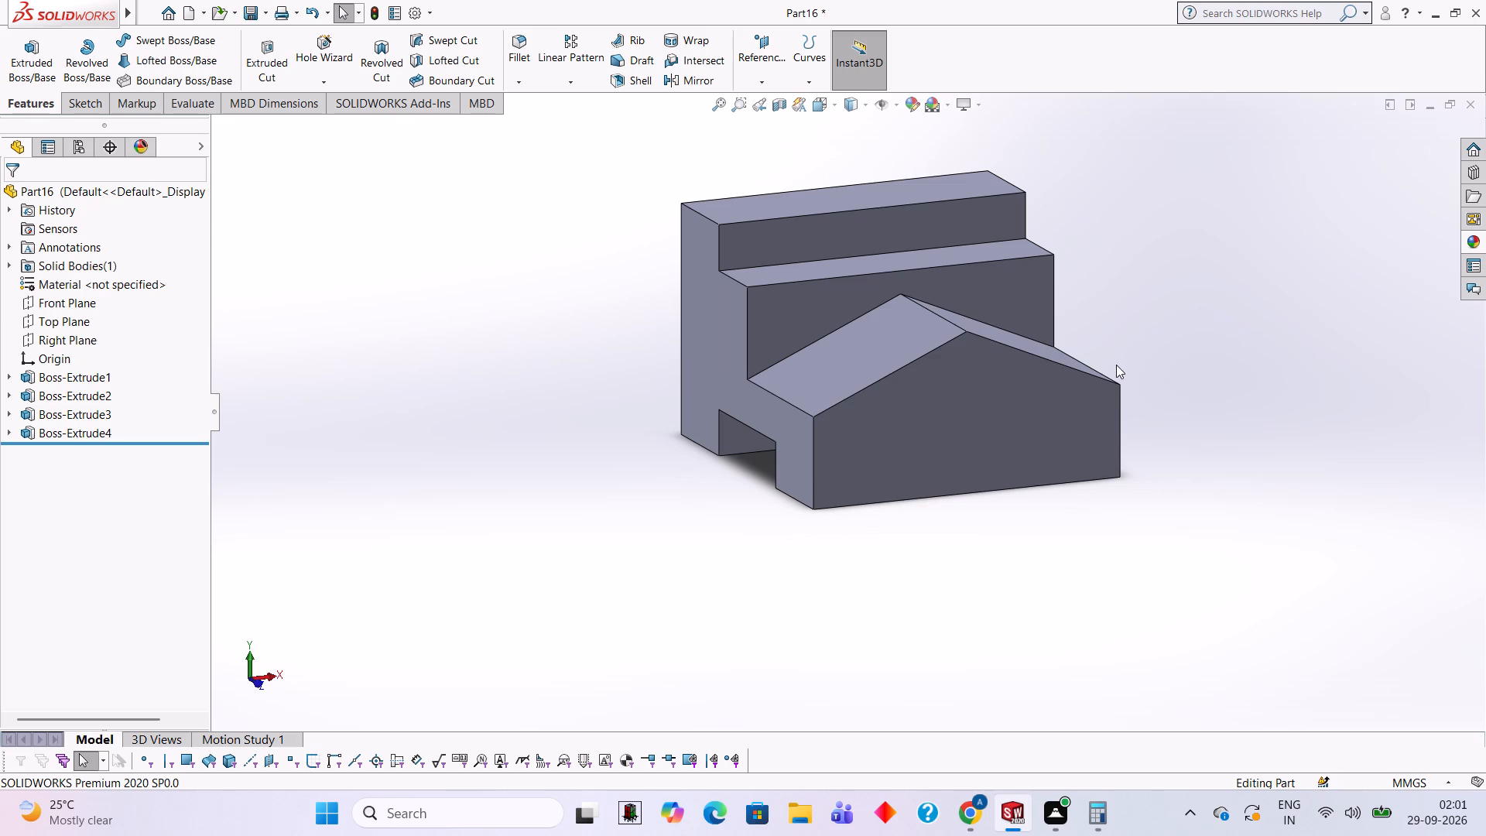
middle_drag(1039, 499, 1085, 487)
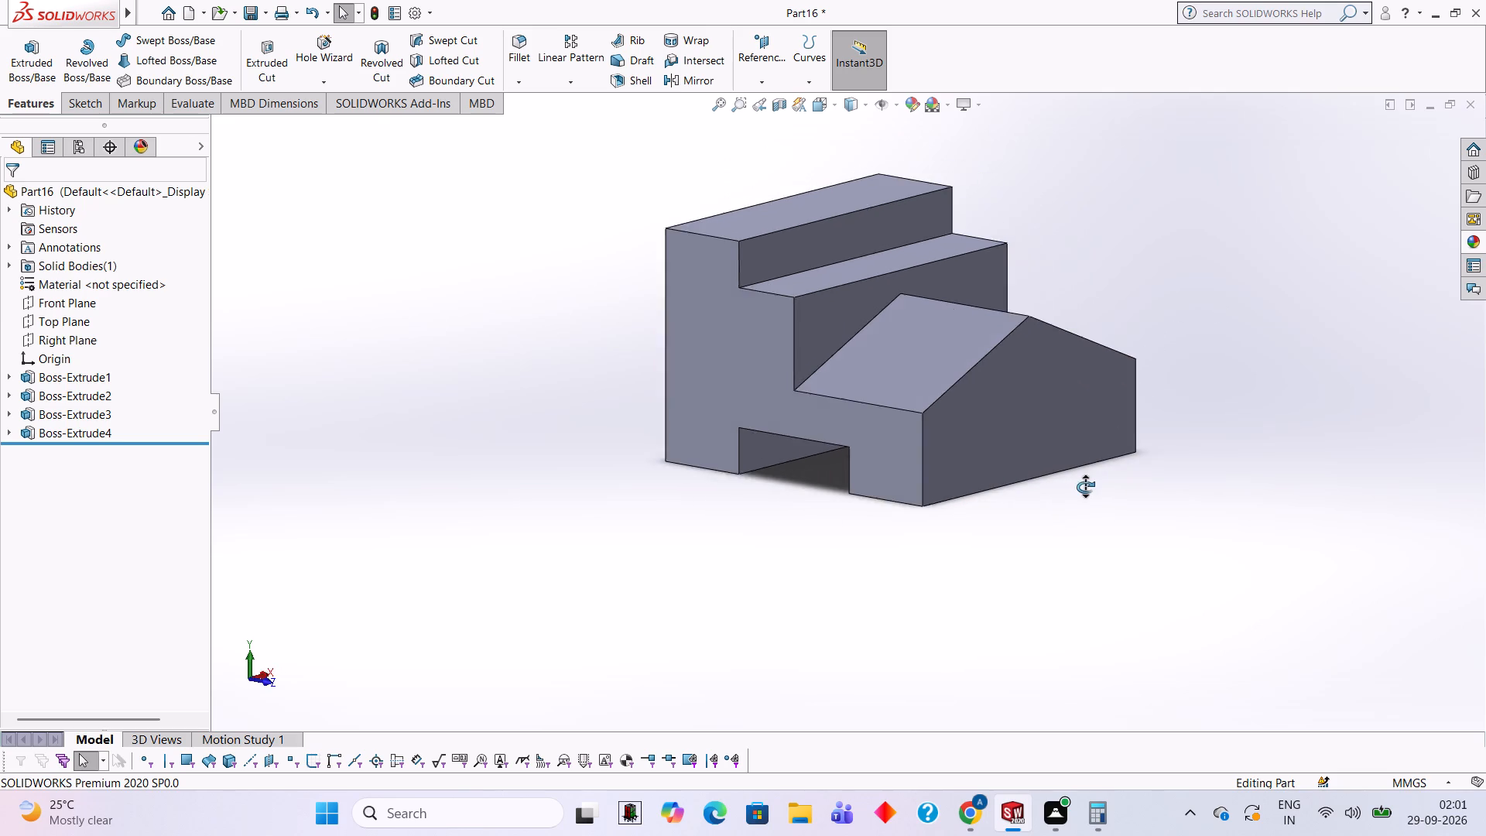
middle_drag(1085, 487, 1084, 486)
middle_drag(1077, 496, 1081, 554)
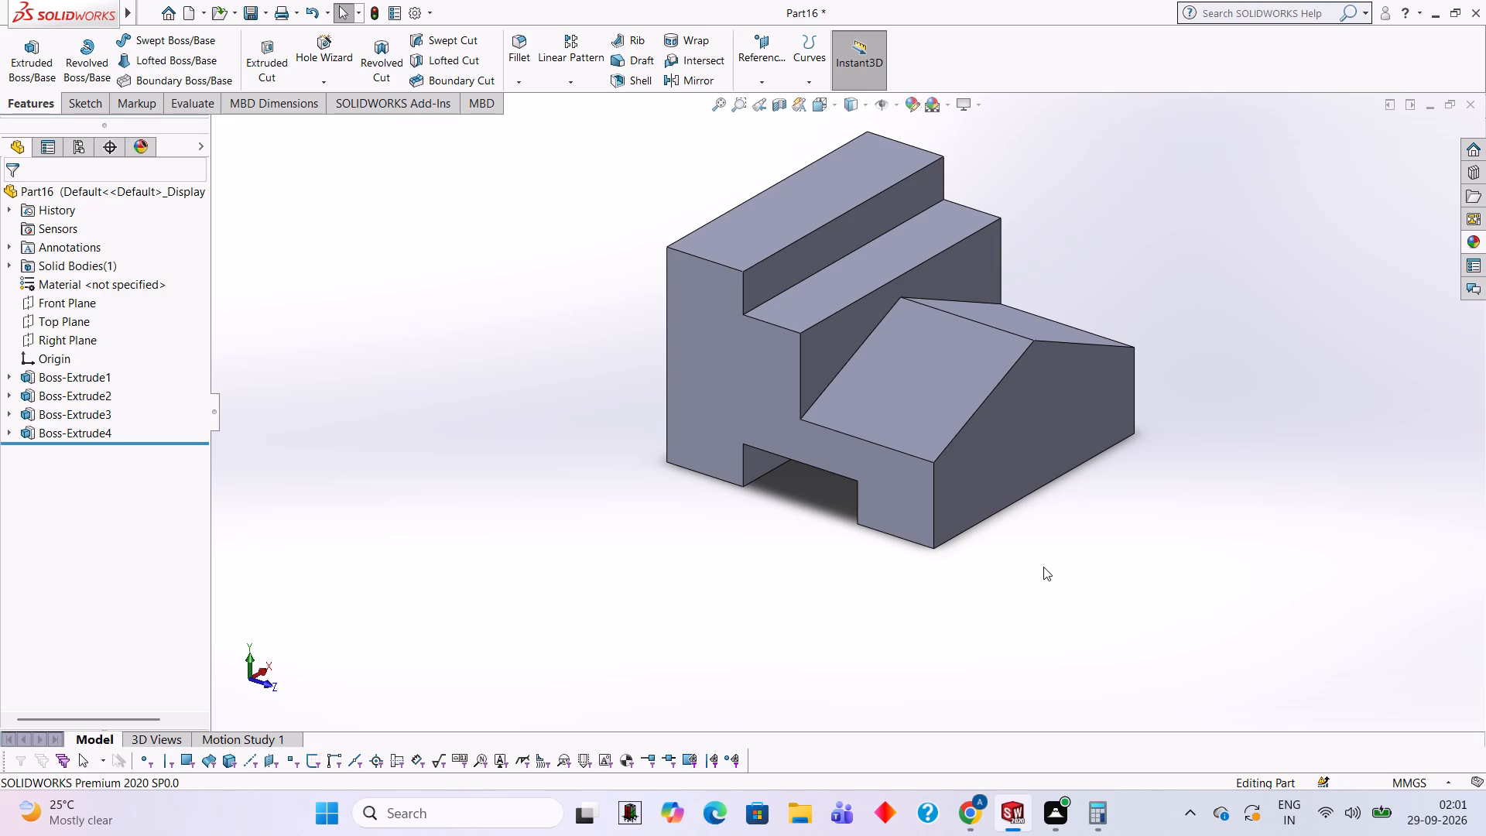
middle_drag(1045, 566, 998, 543)
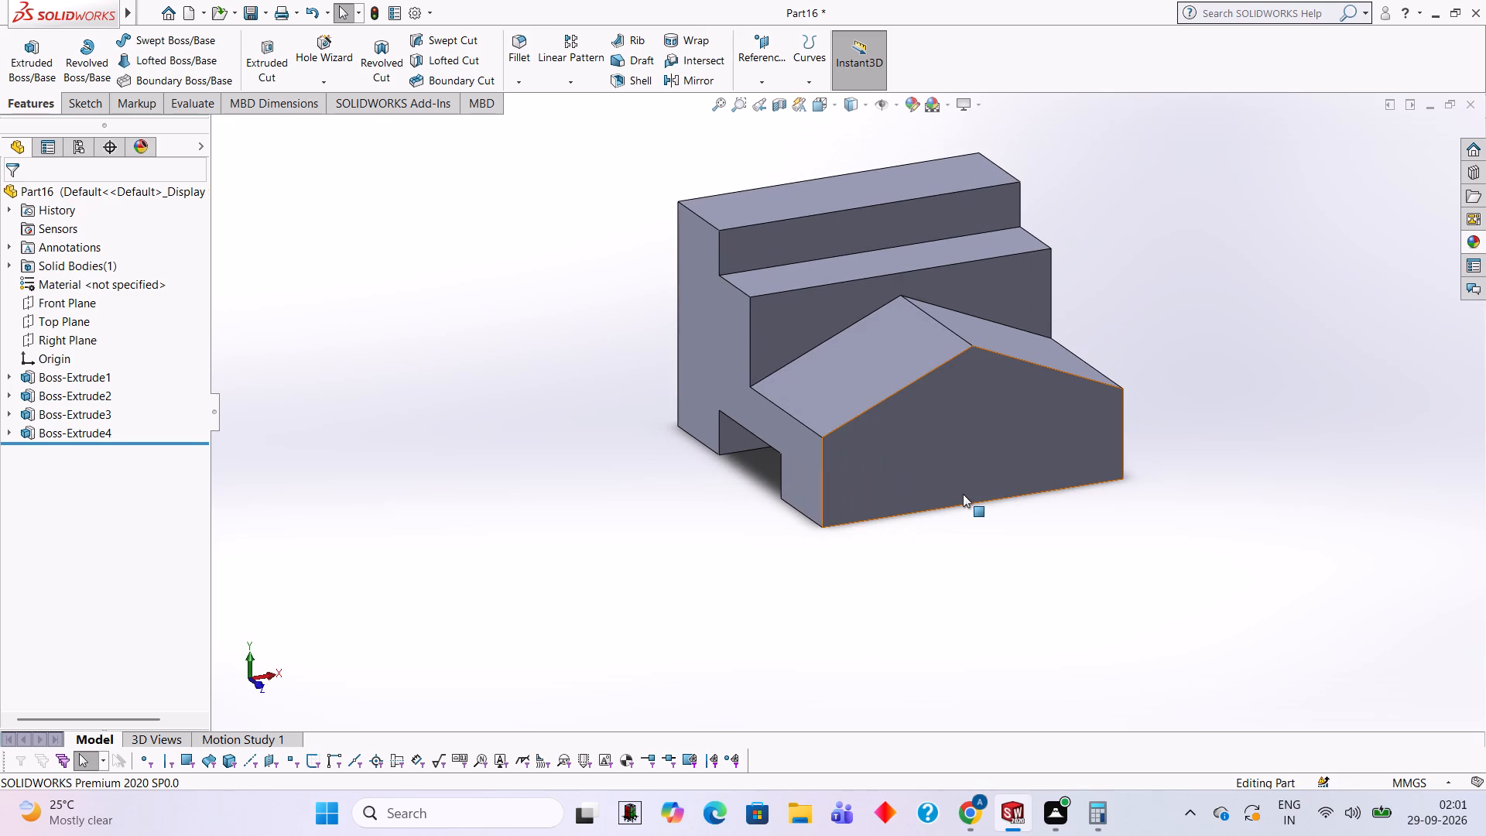
click(975, 422)
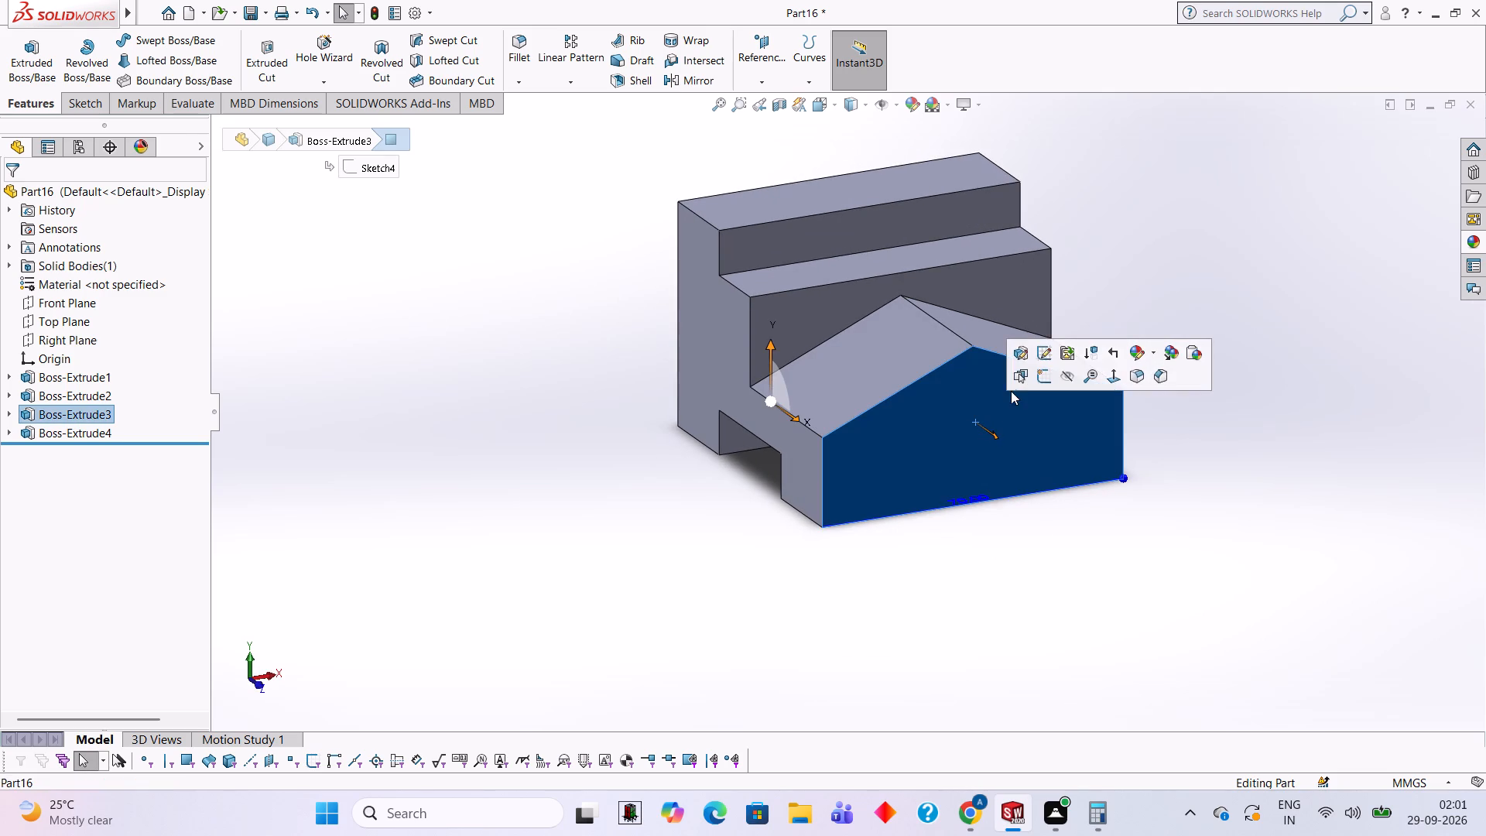
click(1040, 381)
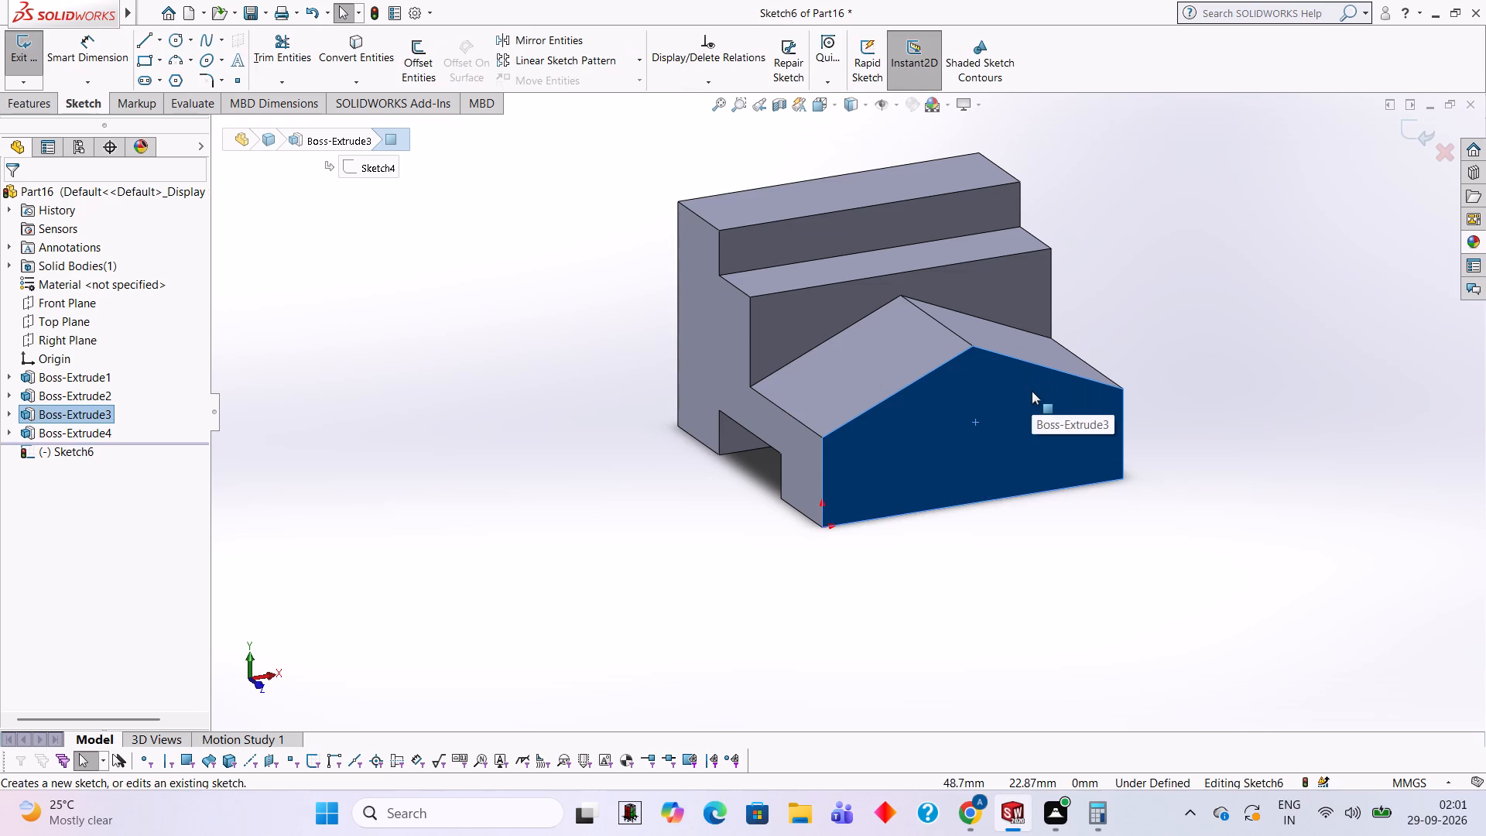
key(ctrl+8)
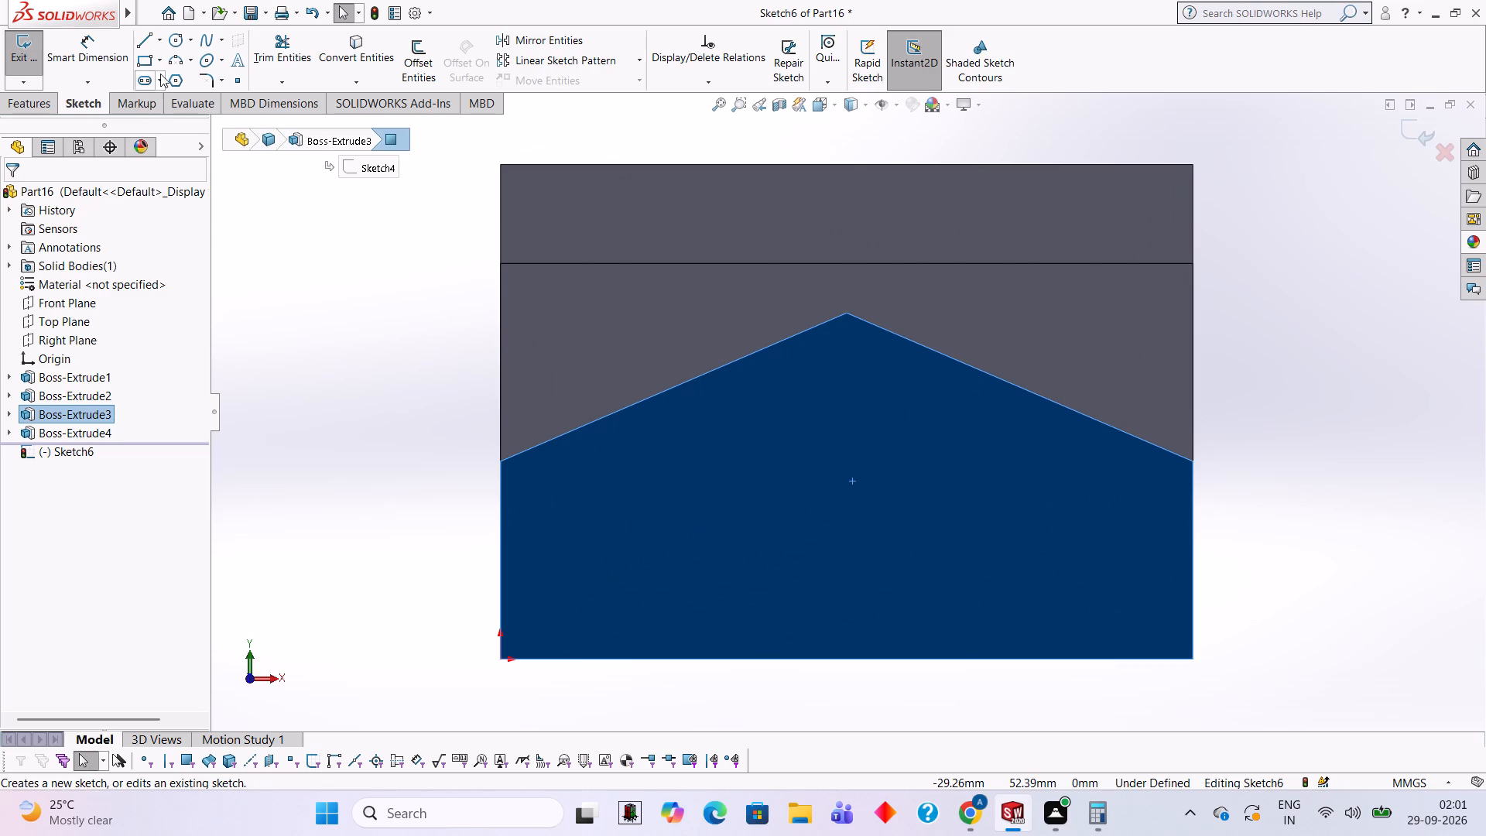
Draw a closed rectangle 30 mm wide and 15 mm high, centred on the midpoint of the gabled face's bottom edge.
click(144, 40)
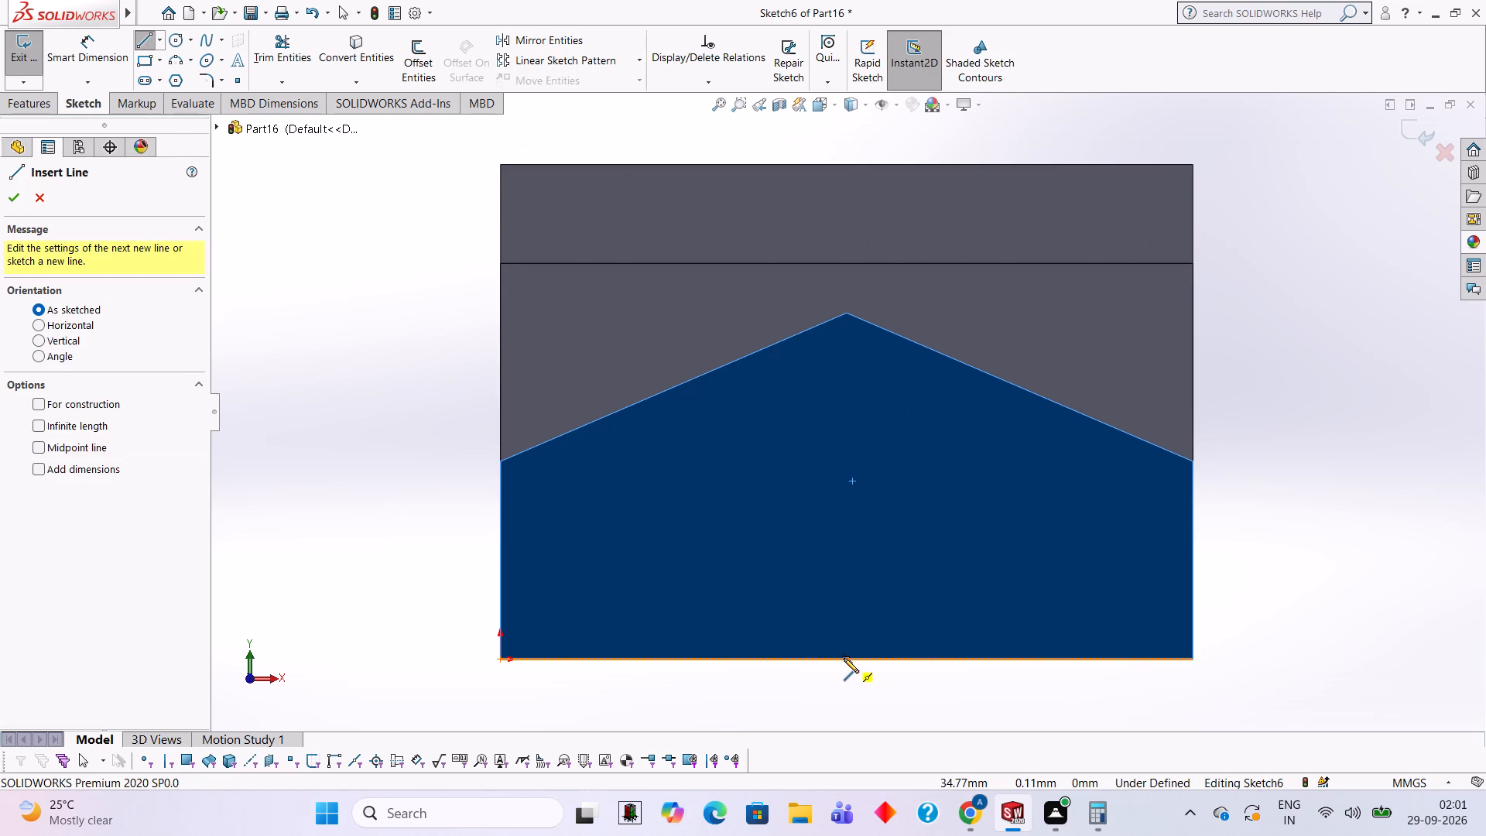
click(844, 658)
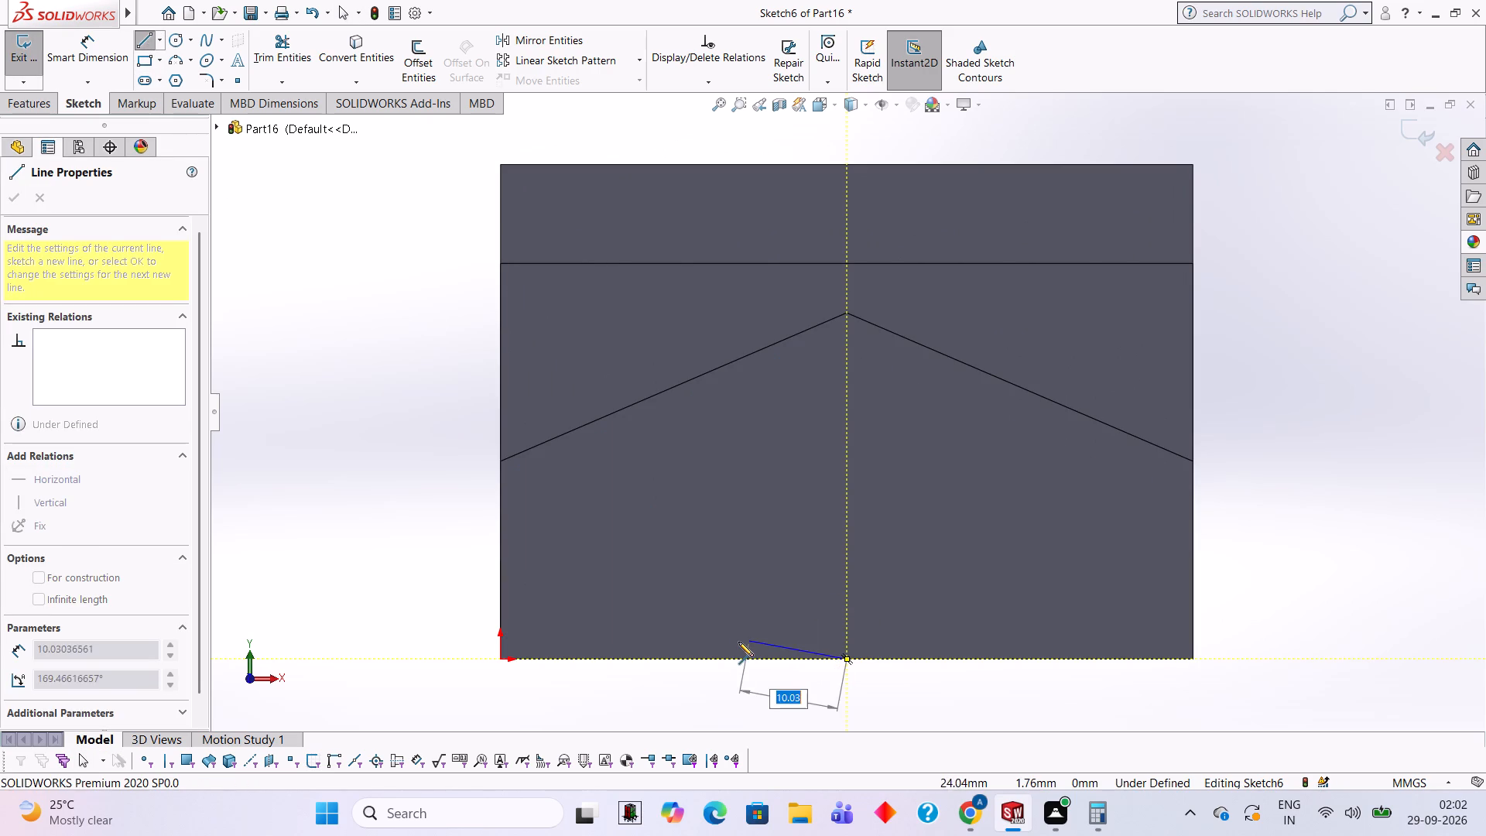
key(1)
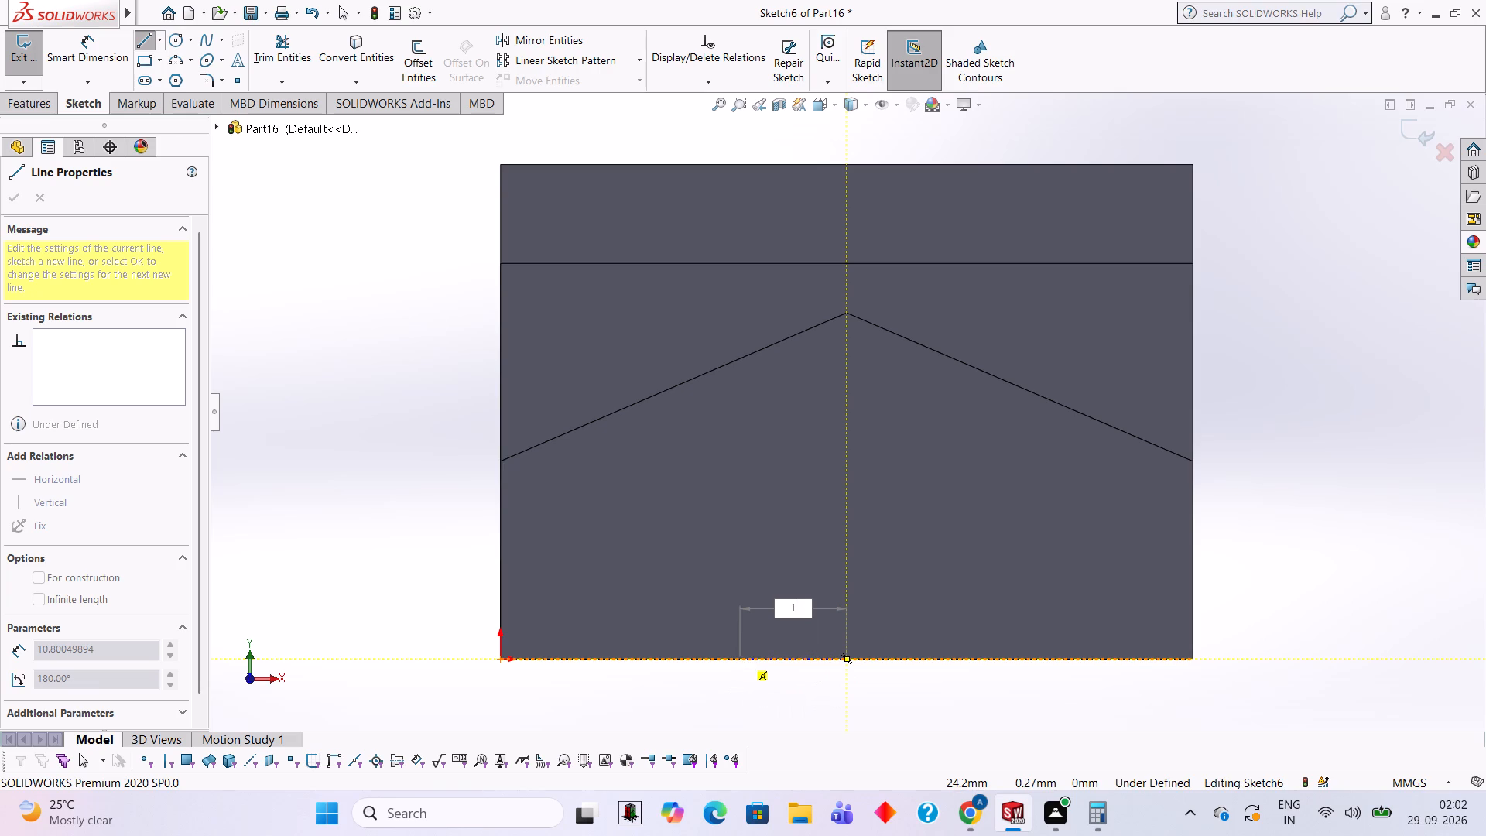
key(5)
key(Return)
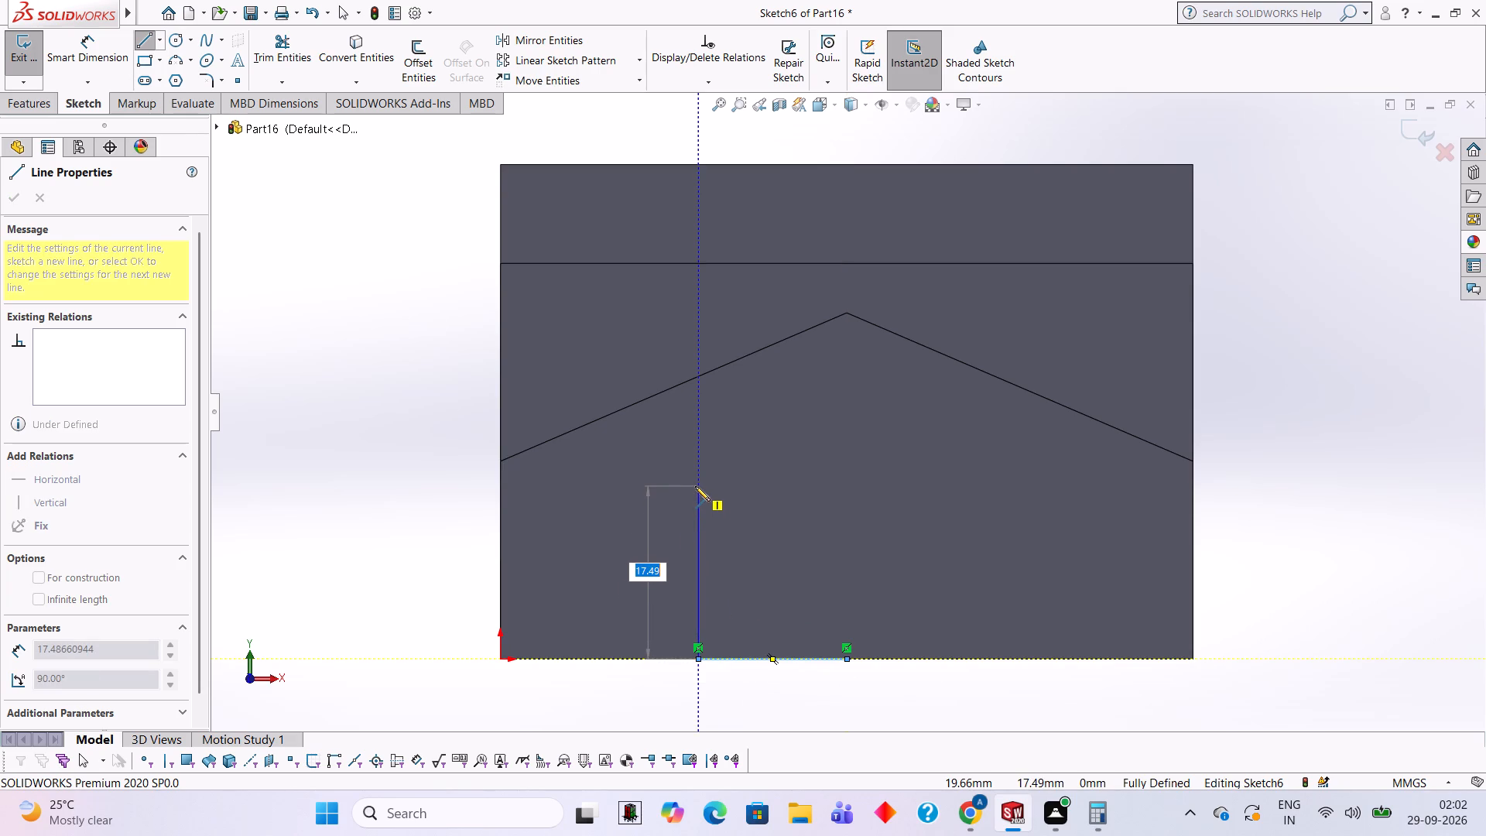
text(15)
key(Return)
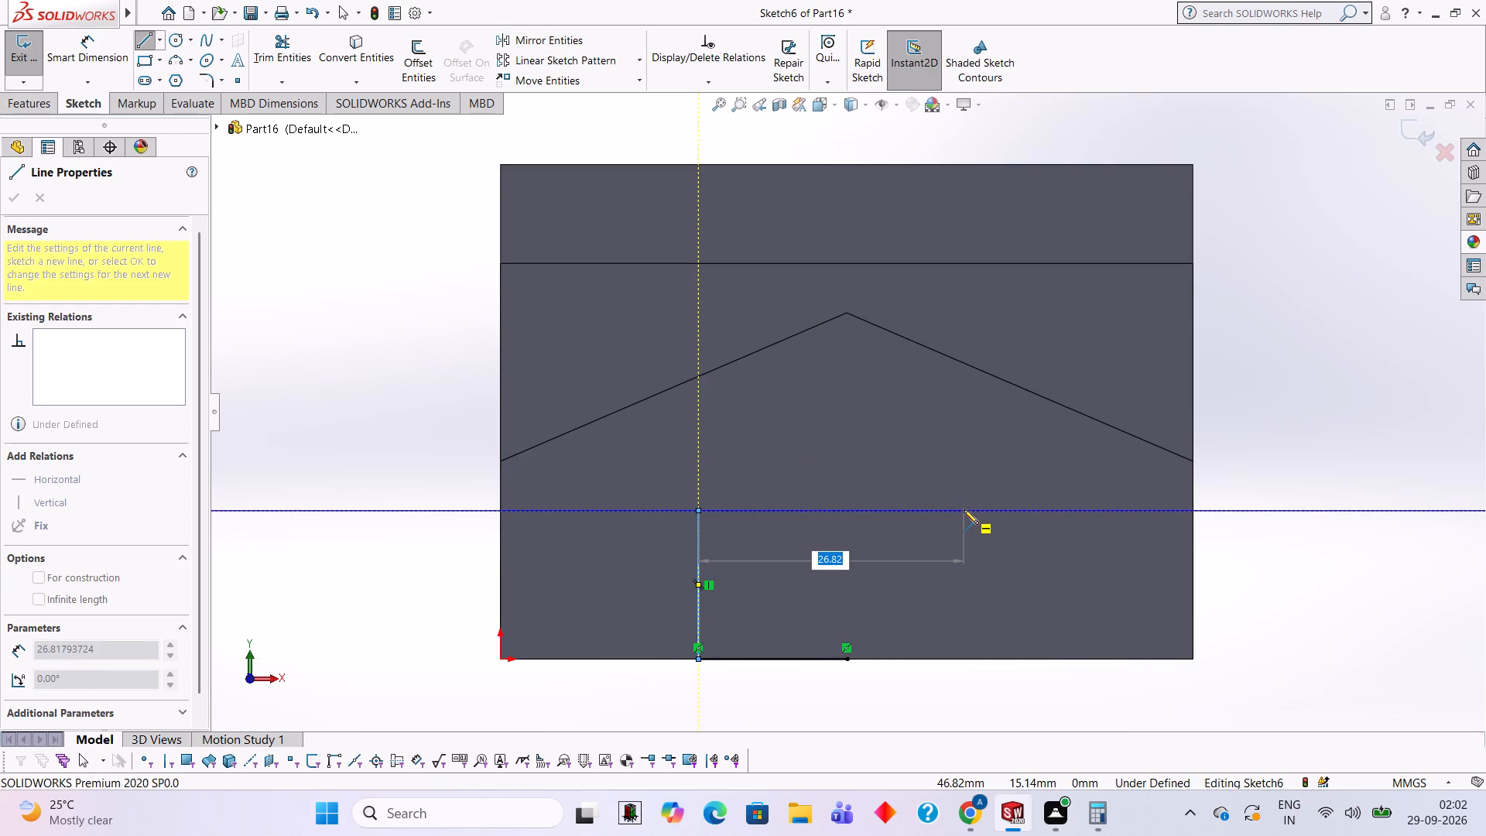
text(30)
key(Return)
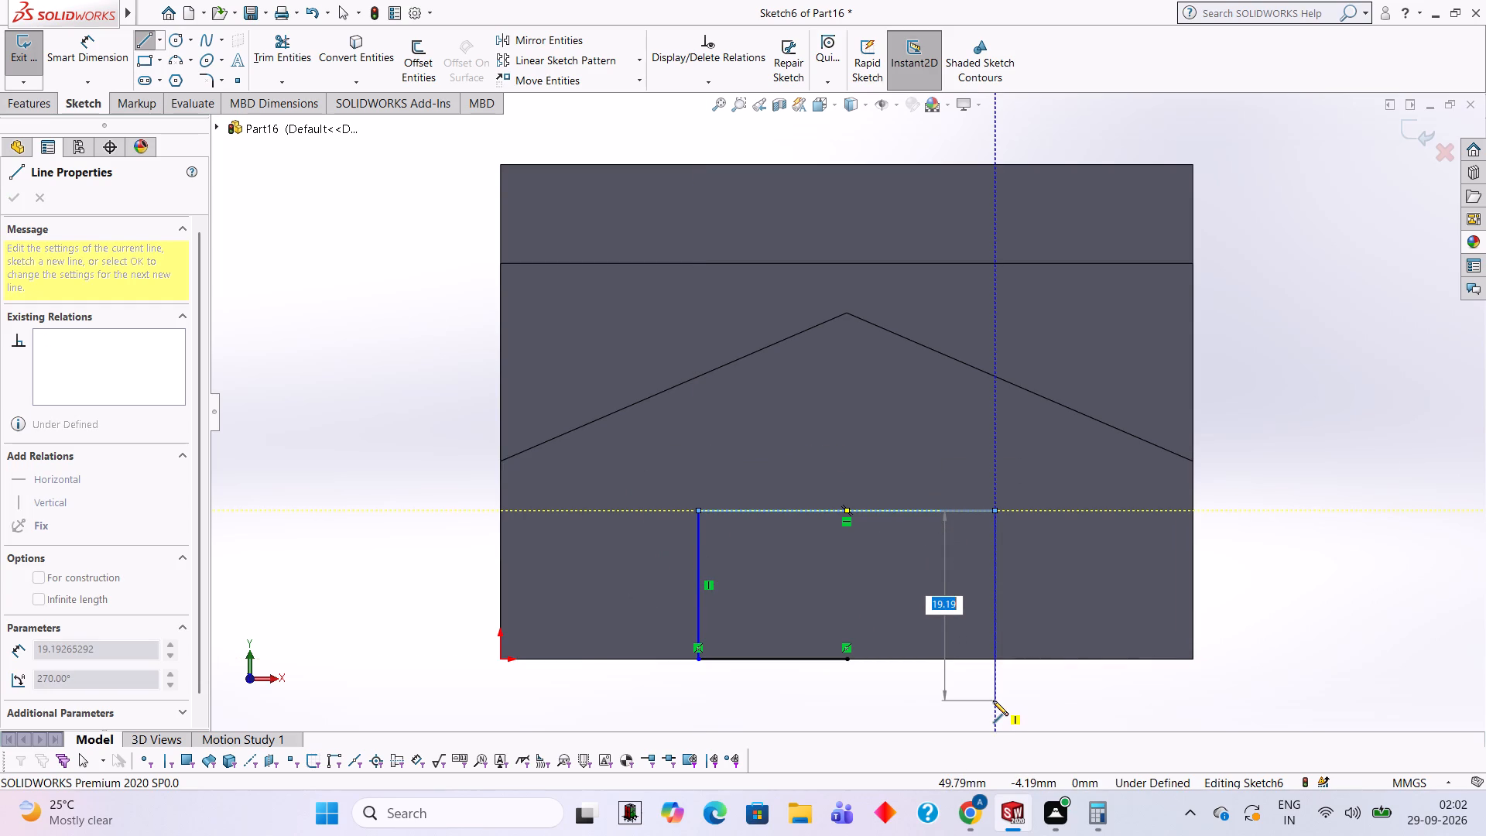
text(15)
key(Return)
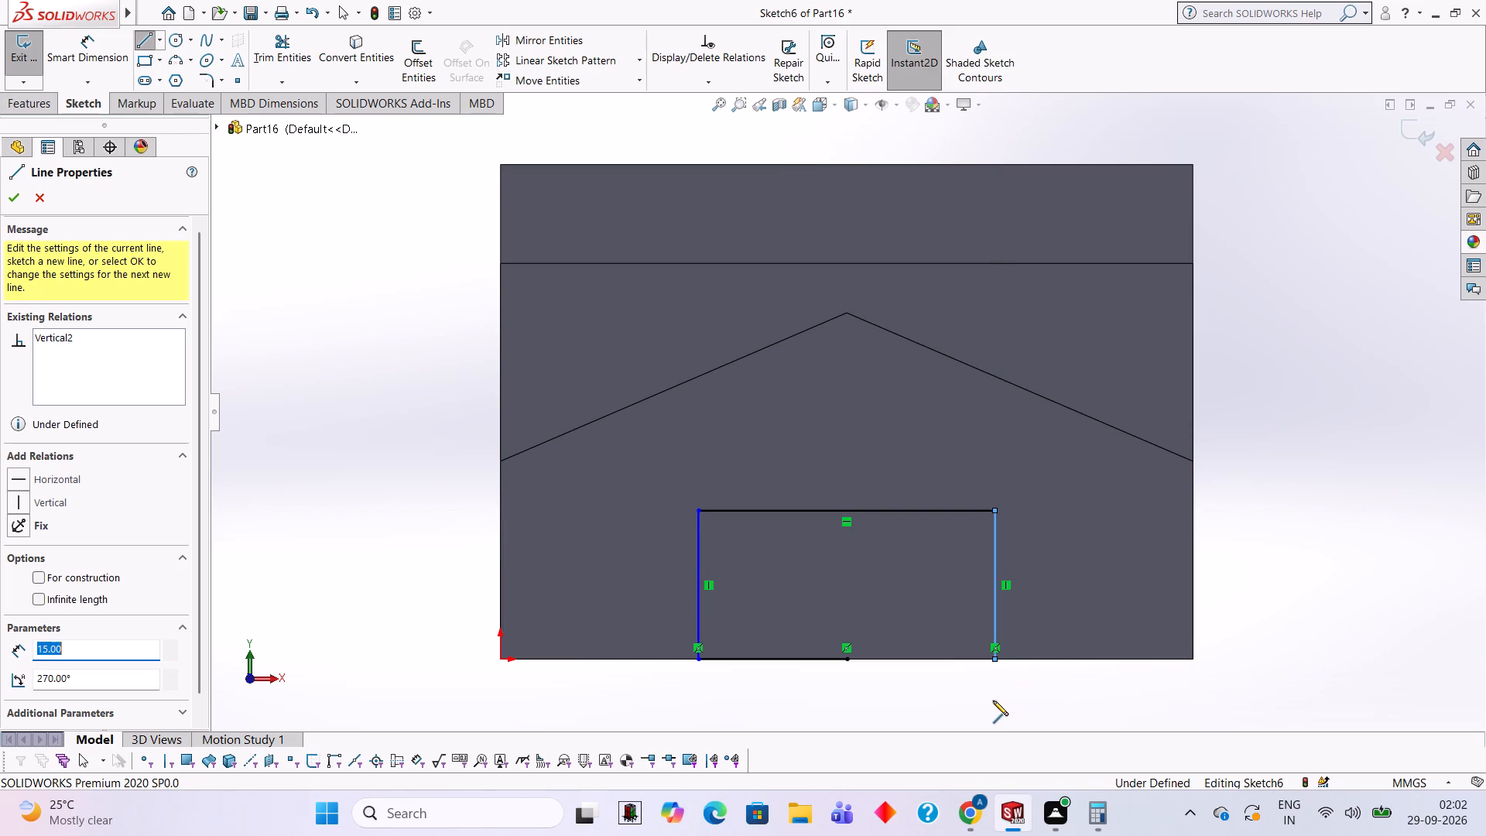
click(844, 657)
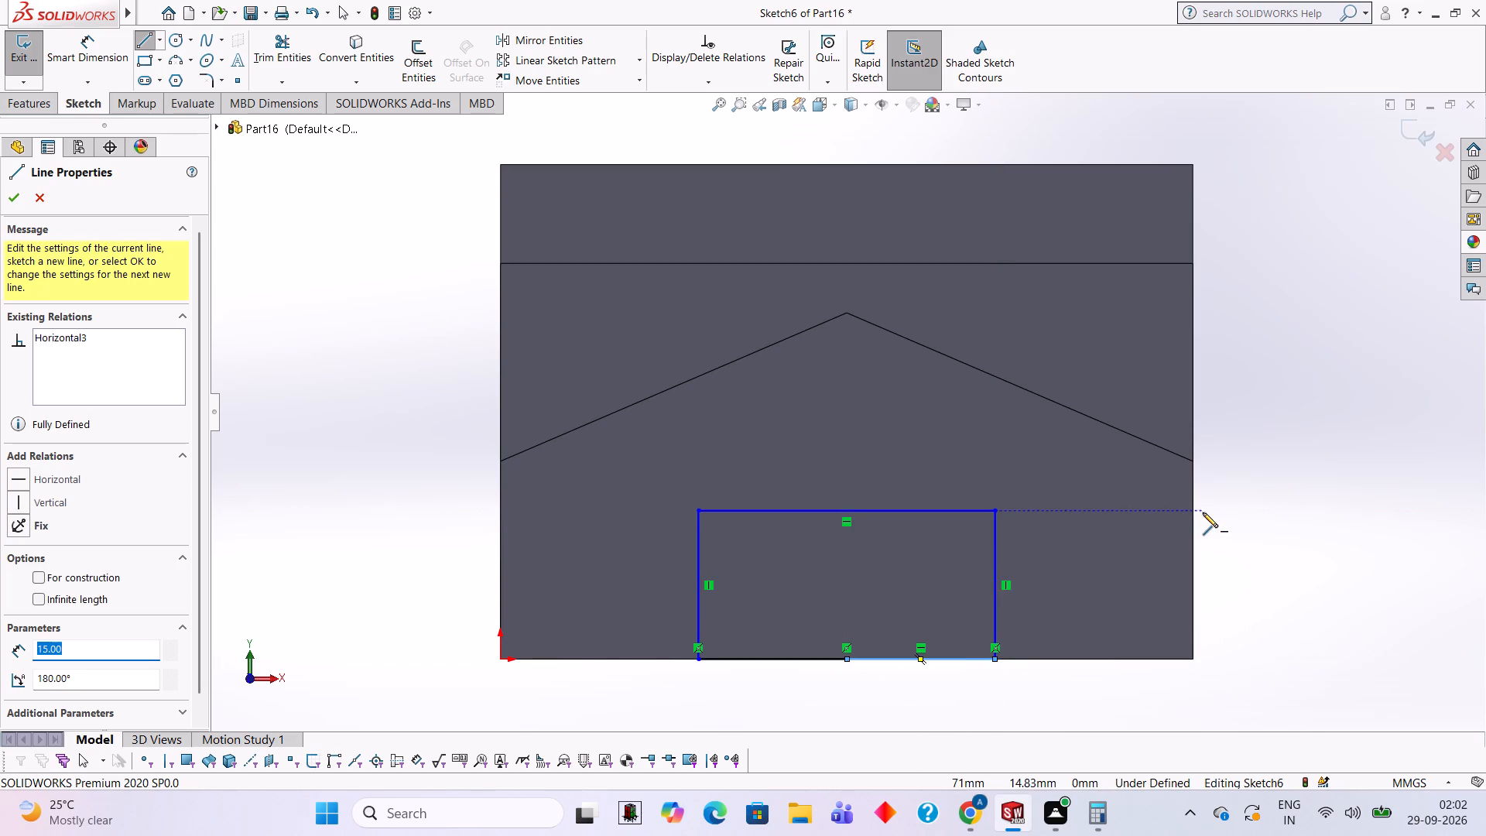
Cut the 30 x 15 mm rectangle into the body as a blind extruded cut 35 mm deep from the gabled end face.
middle_drag(1356, 577, 1430, 601)
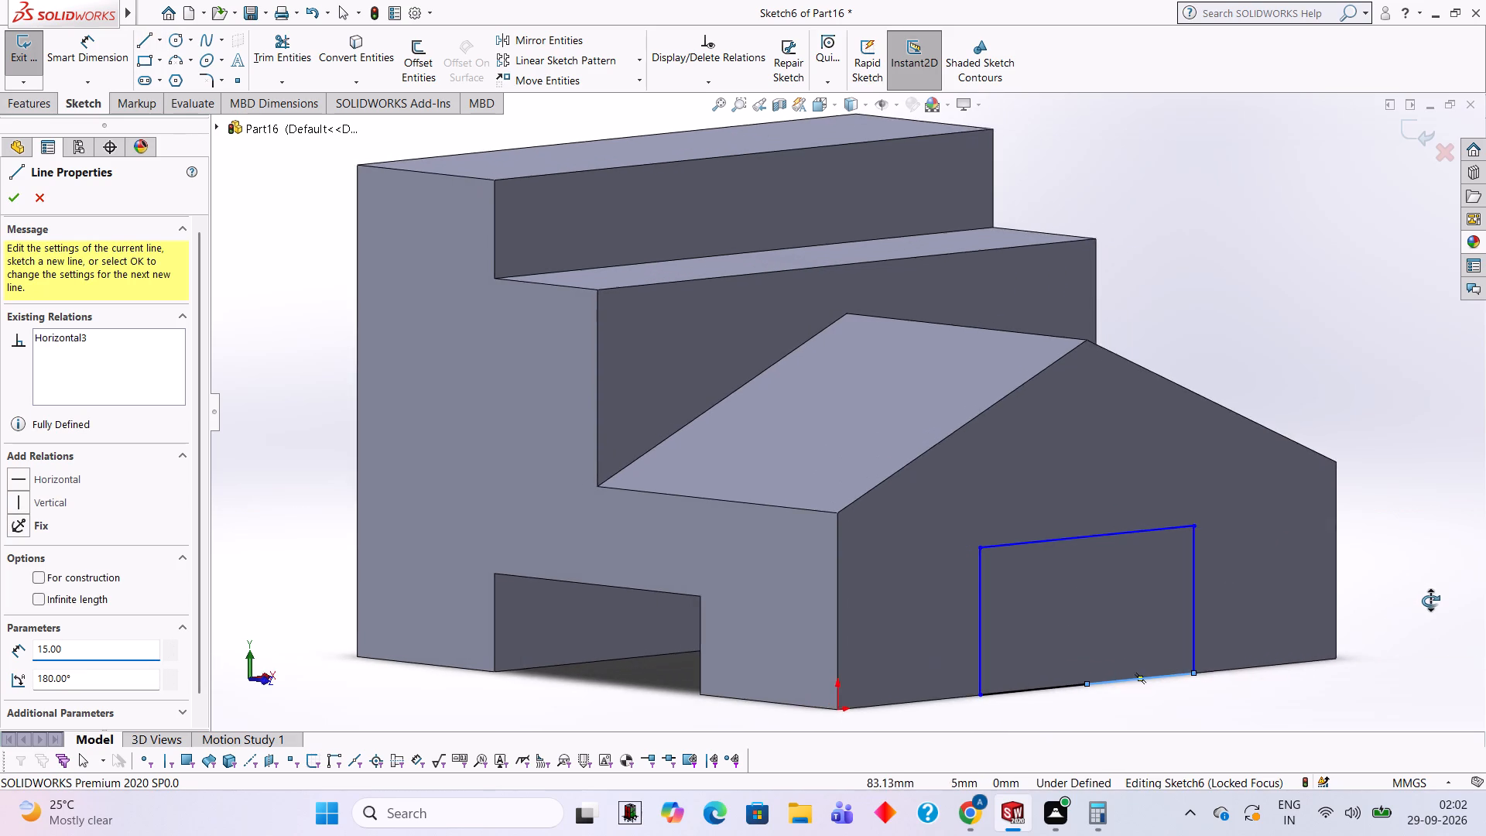
middle_drag(1430, 601, 1443, 610)
middle_drag(1376, 650, 1429, 653)
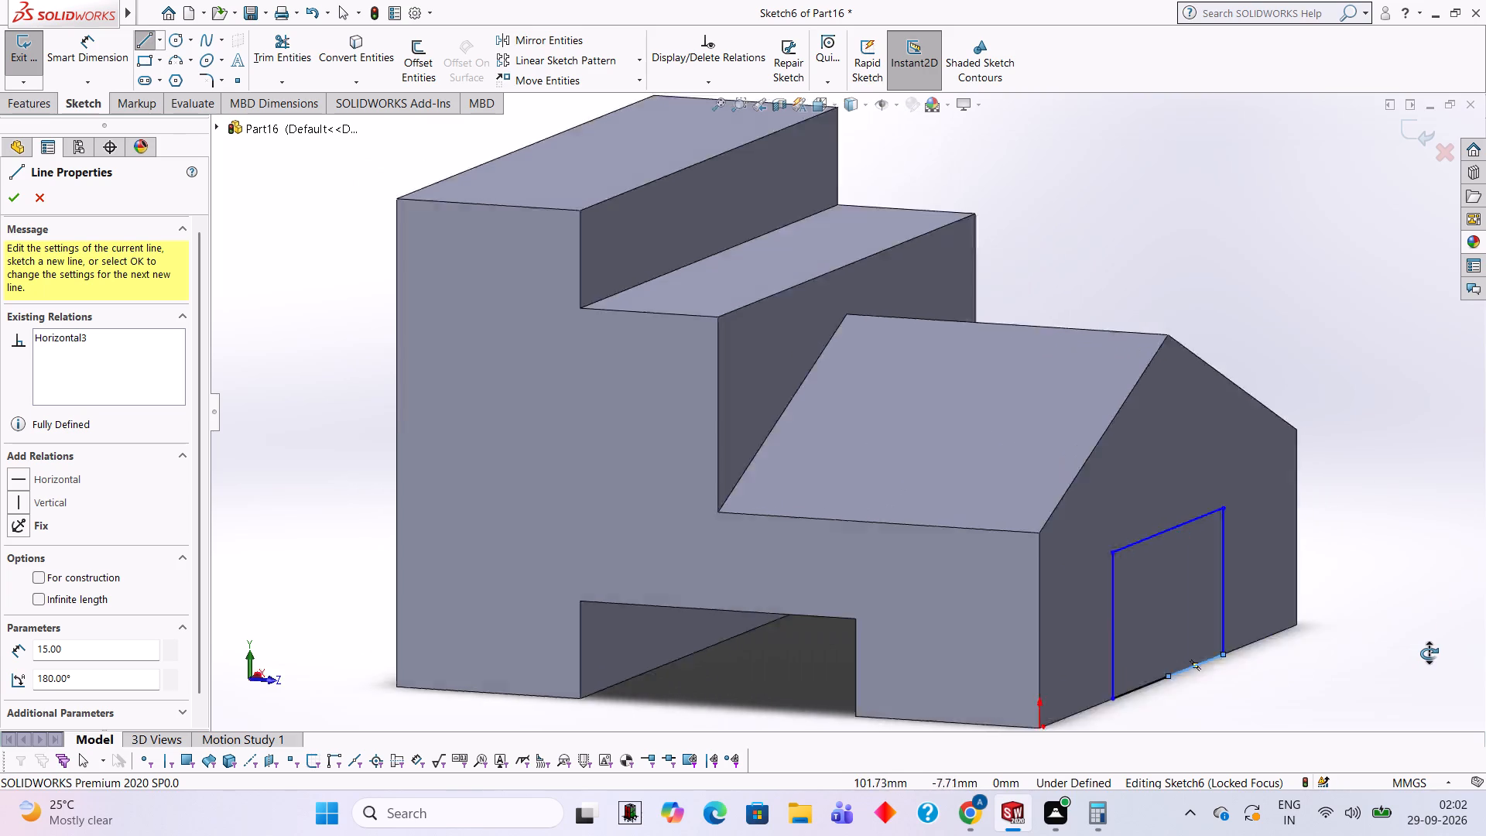
middle_drag(1429, 653, 1414, 634)
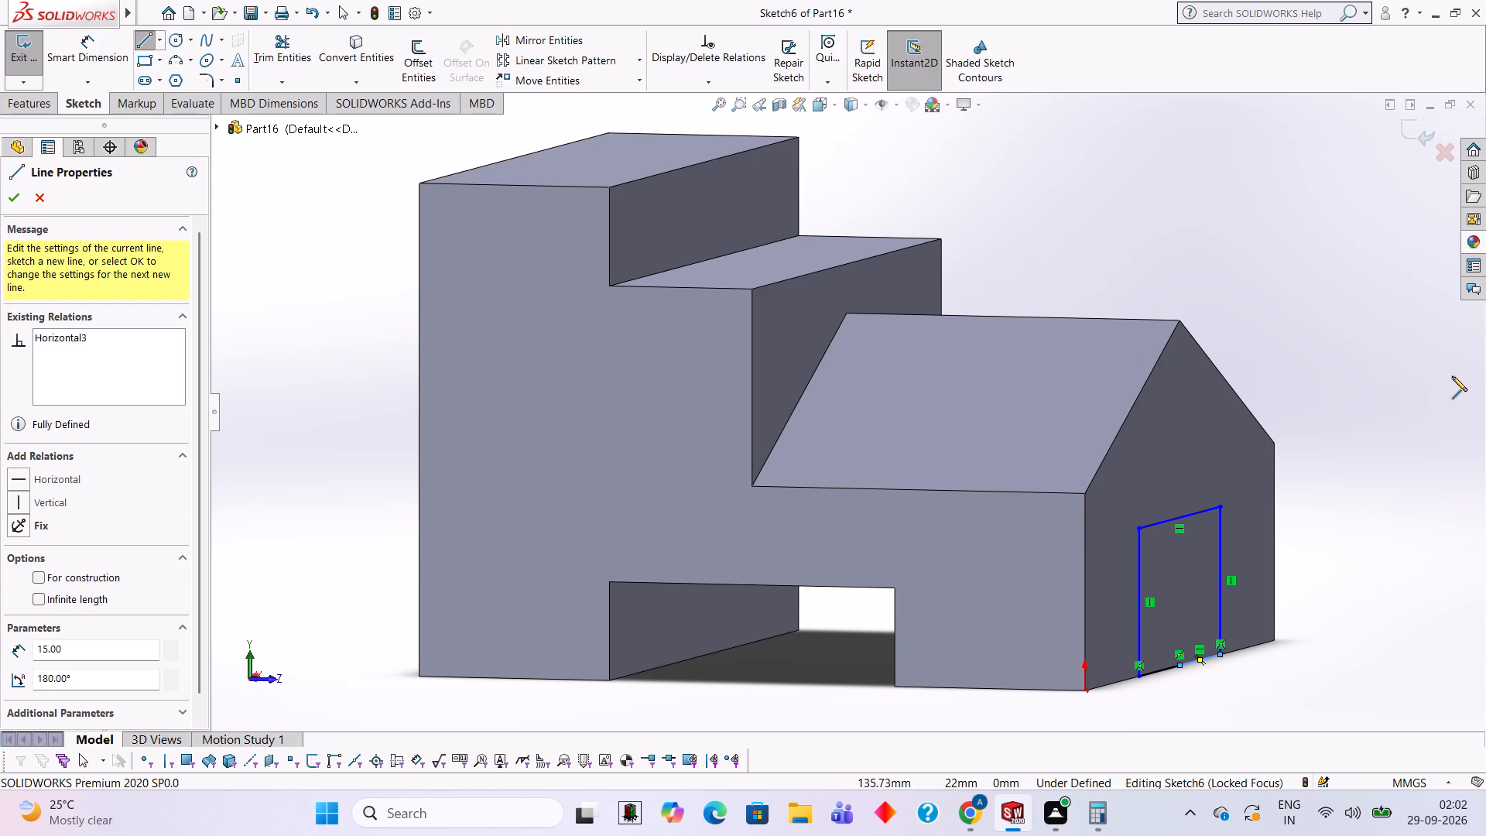
click(34, 98)
click(246, 50)
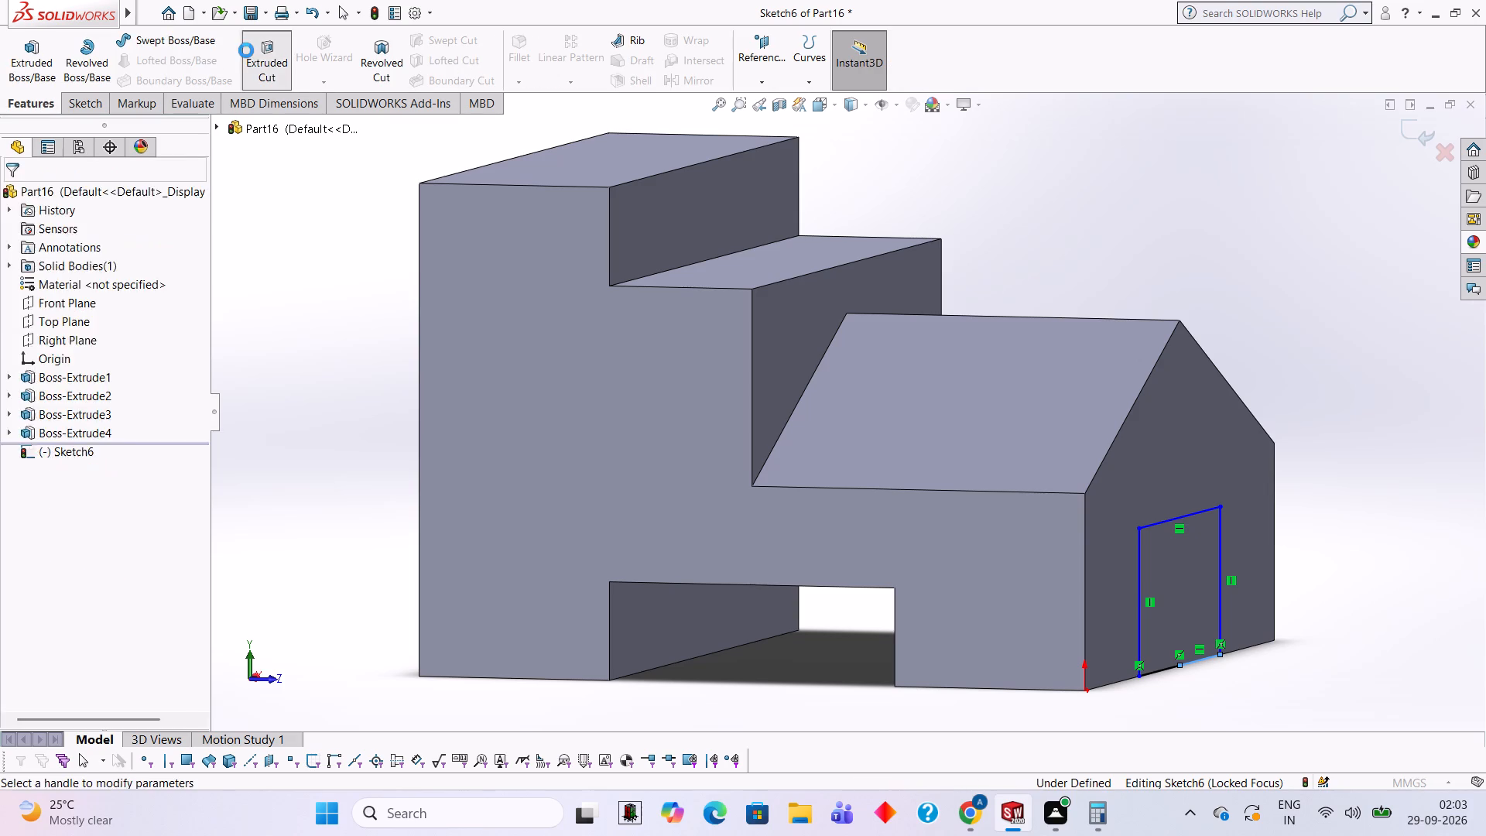
middle_drag(1168, 218, 1199, 217)
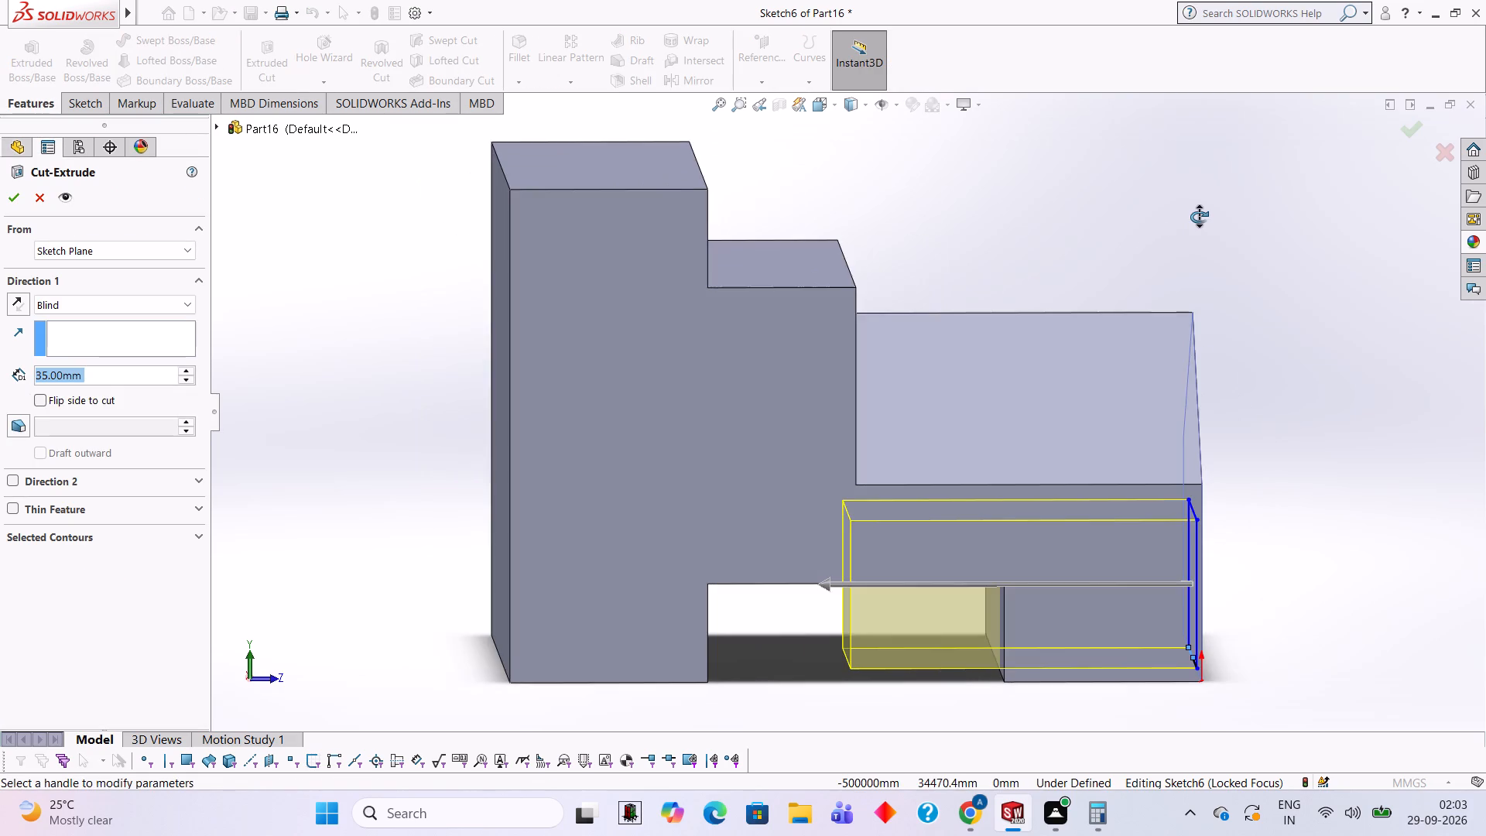
middle_drag(1199, 217, 1186, 214)
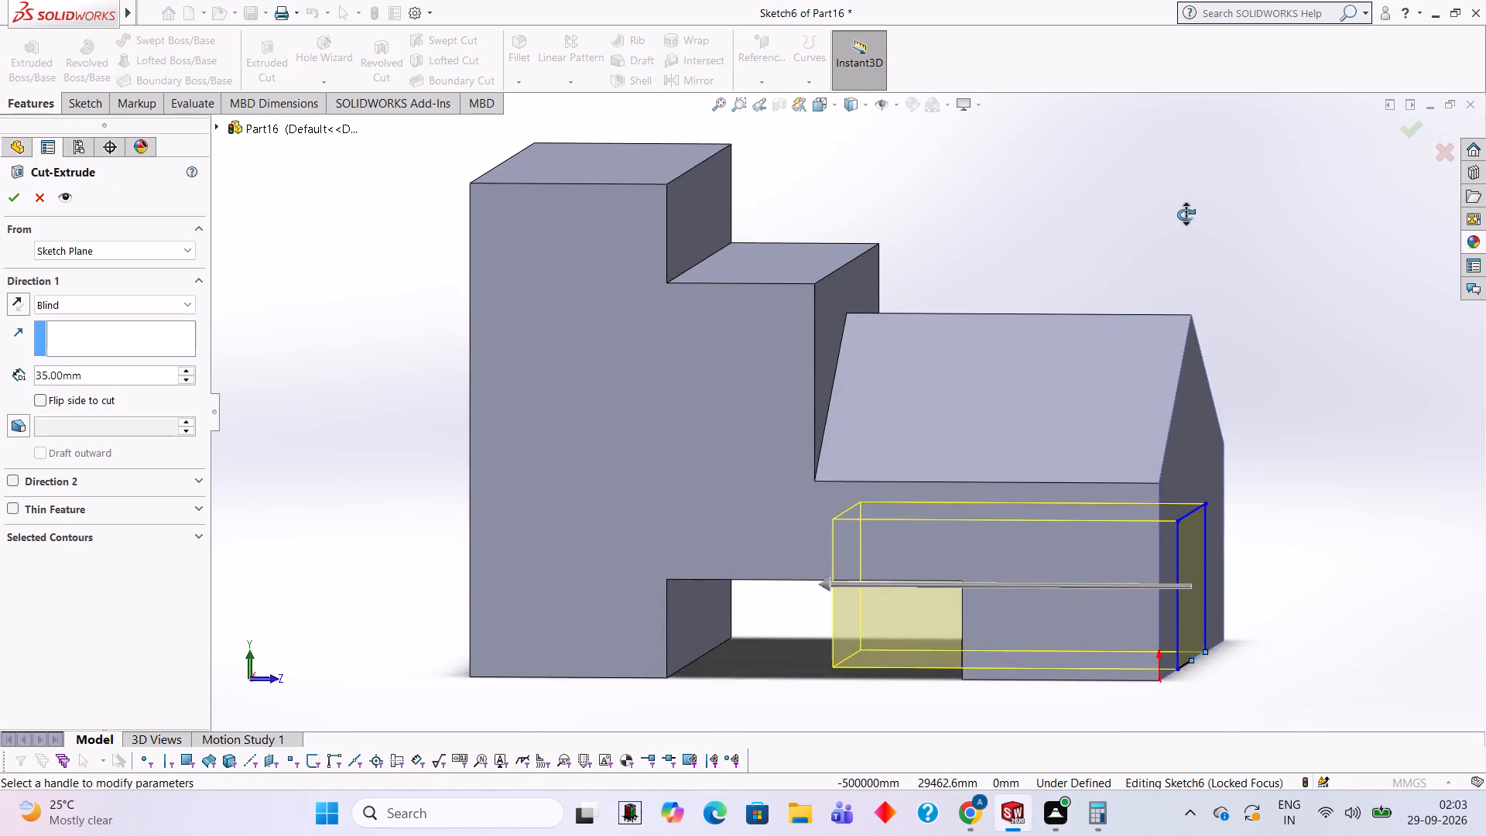
middle_drag(1186, 214, 1204, 158)
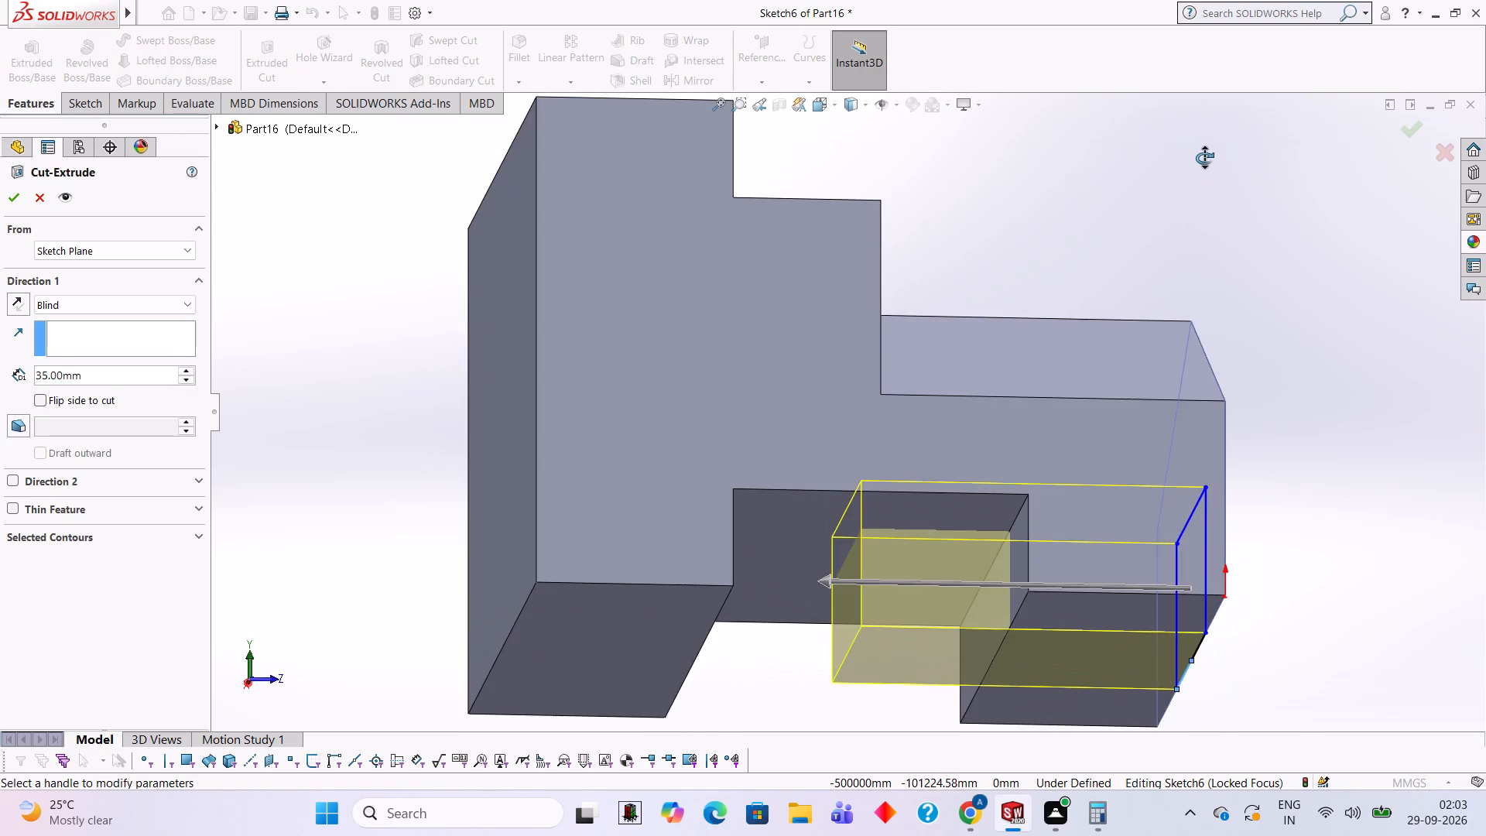
middle_drag(1204, 158, 1204, 156)
middle_click(1194, 156)
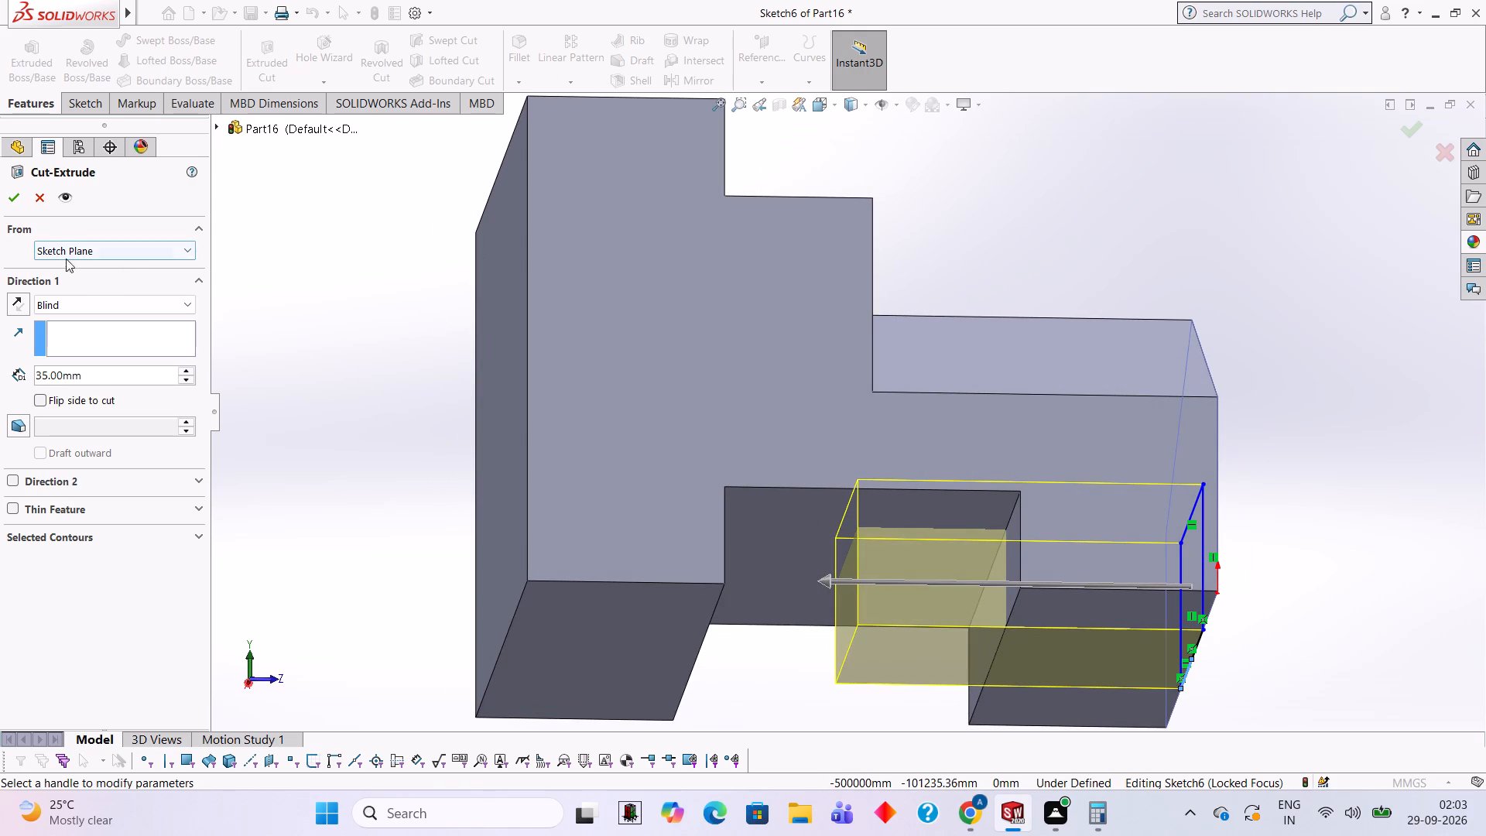
click(16, 204)
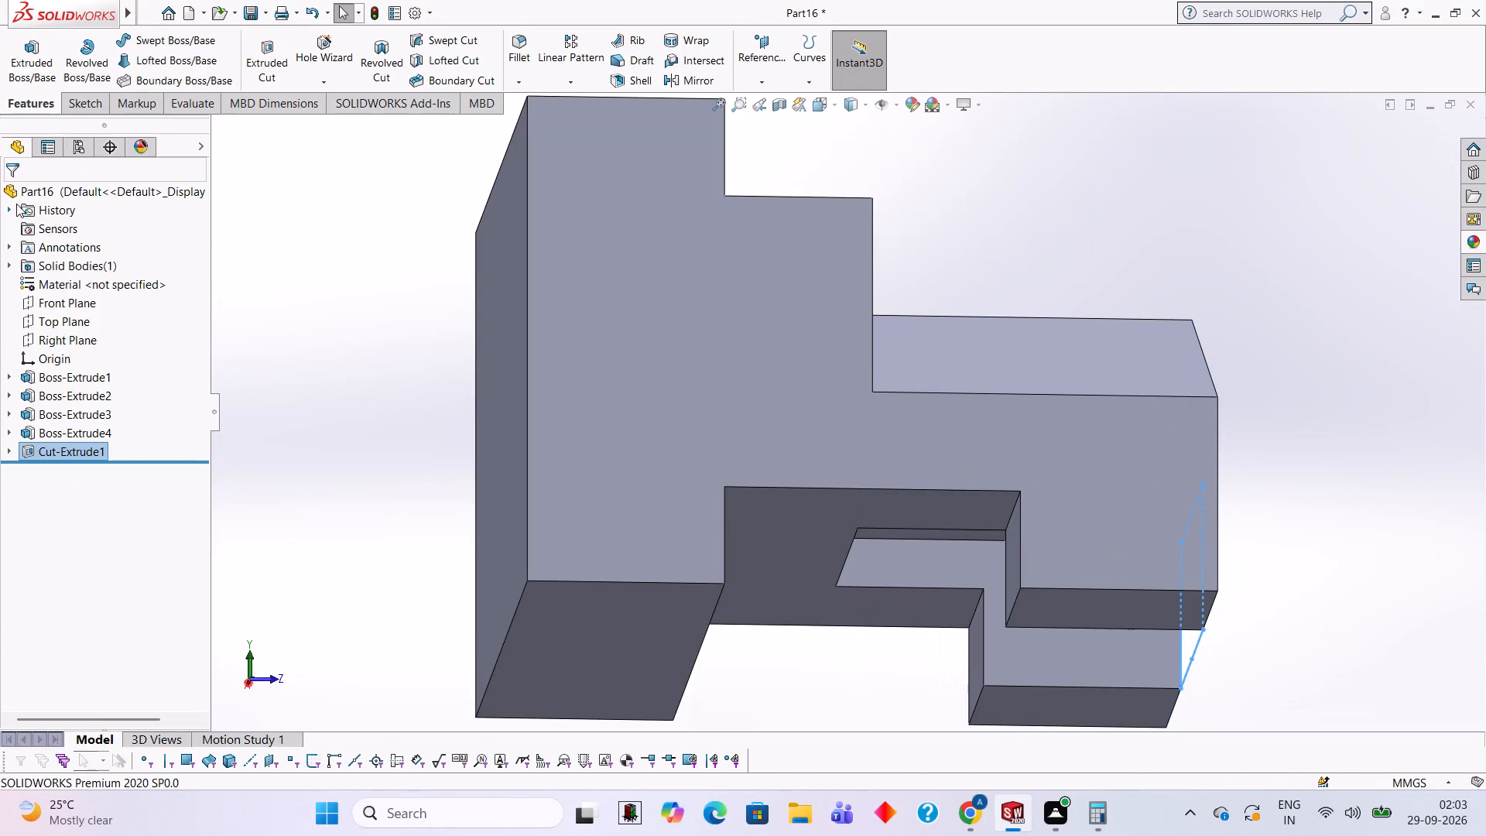
click(379, 472)
Examine the finished part from below, the side and the front, checking the cut opening, the steps and the gabled boss.
middle_drag(1204, 363, 1104, 370)
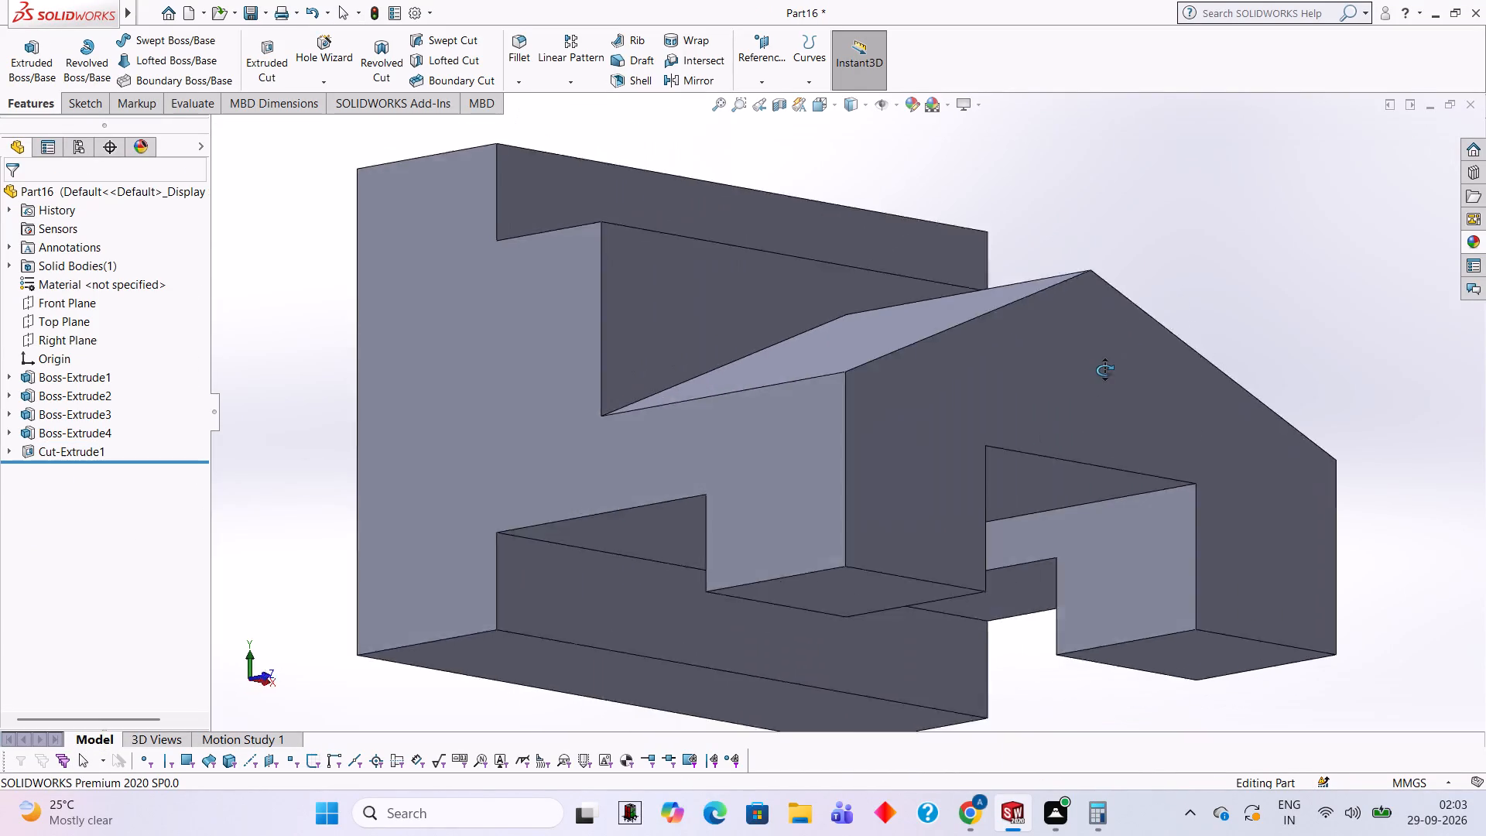
middle_drag(1104, 370, 1166, 346)
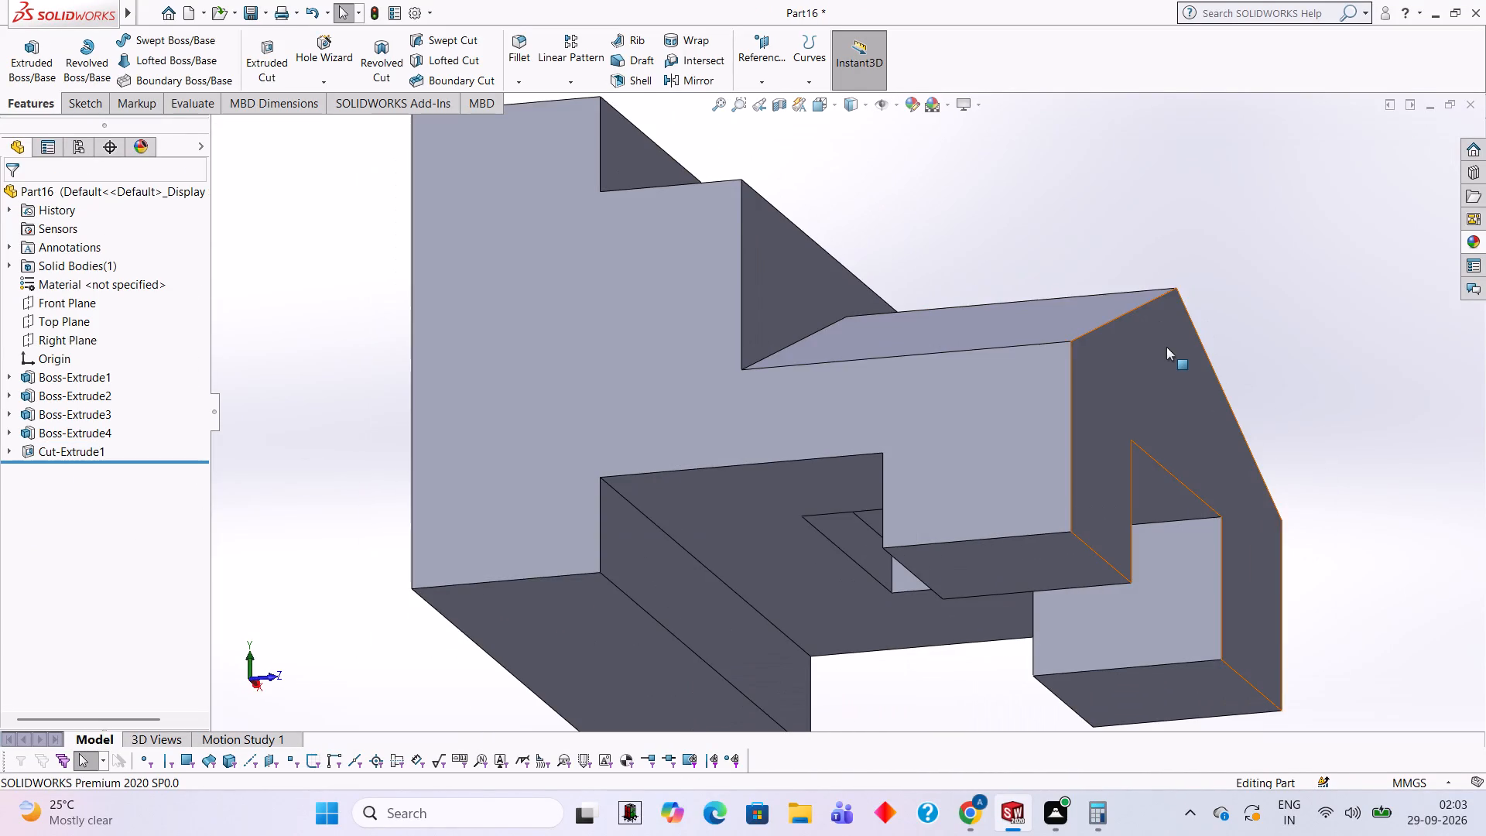
scroll(1166, 348, up, 1)
middle_drag(1073, 316, 1084, 430)
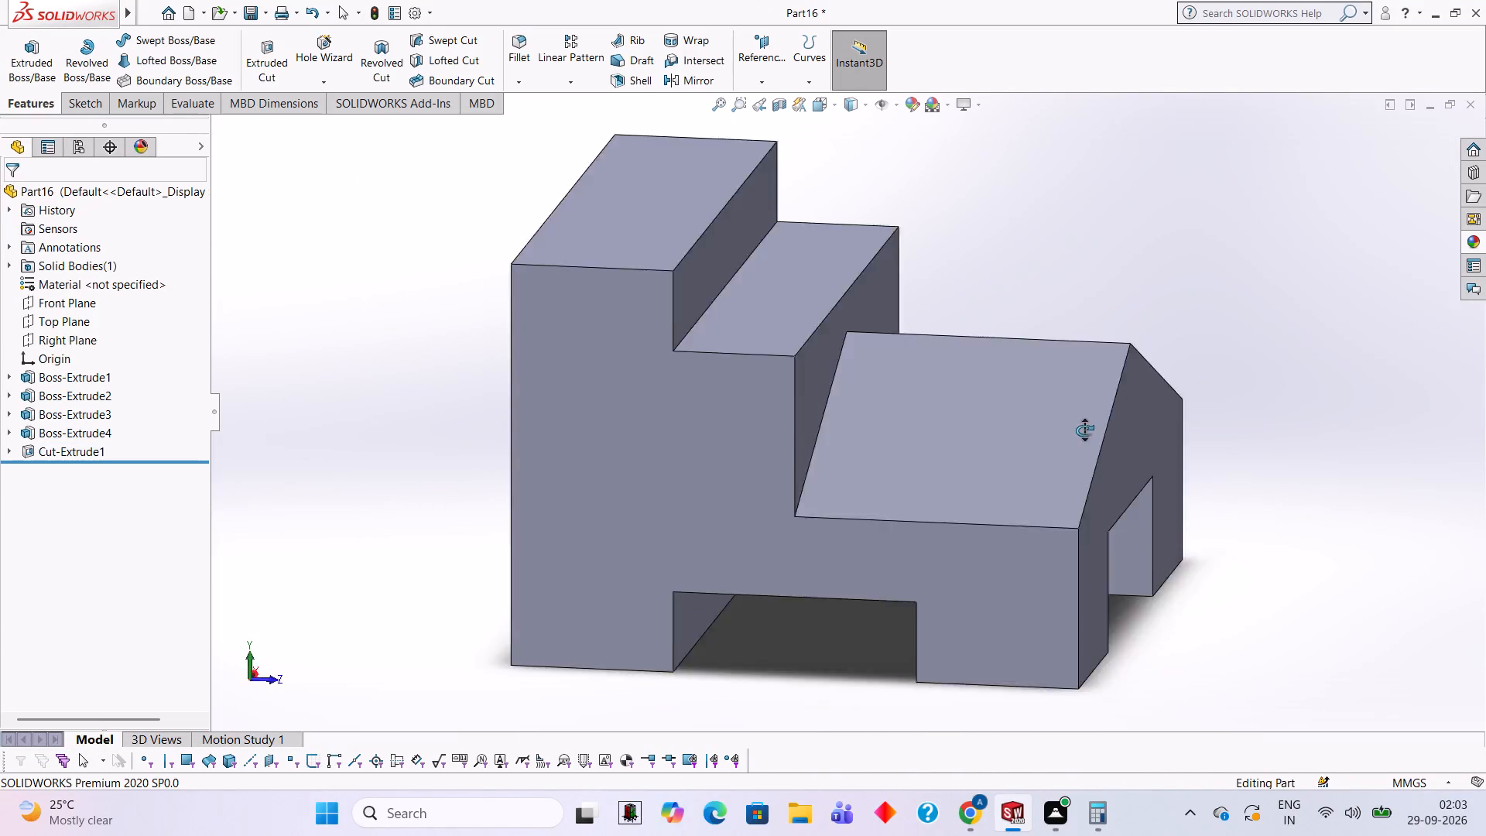
middle_drag(1084, 430, 1053, 396)
scroll(1060, 392, up, 1)
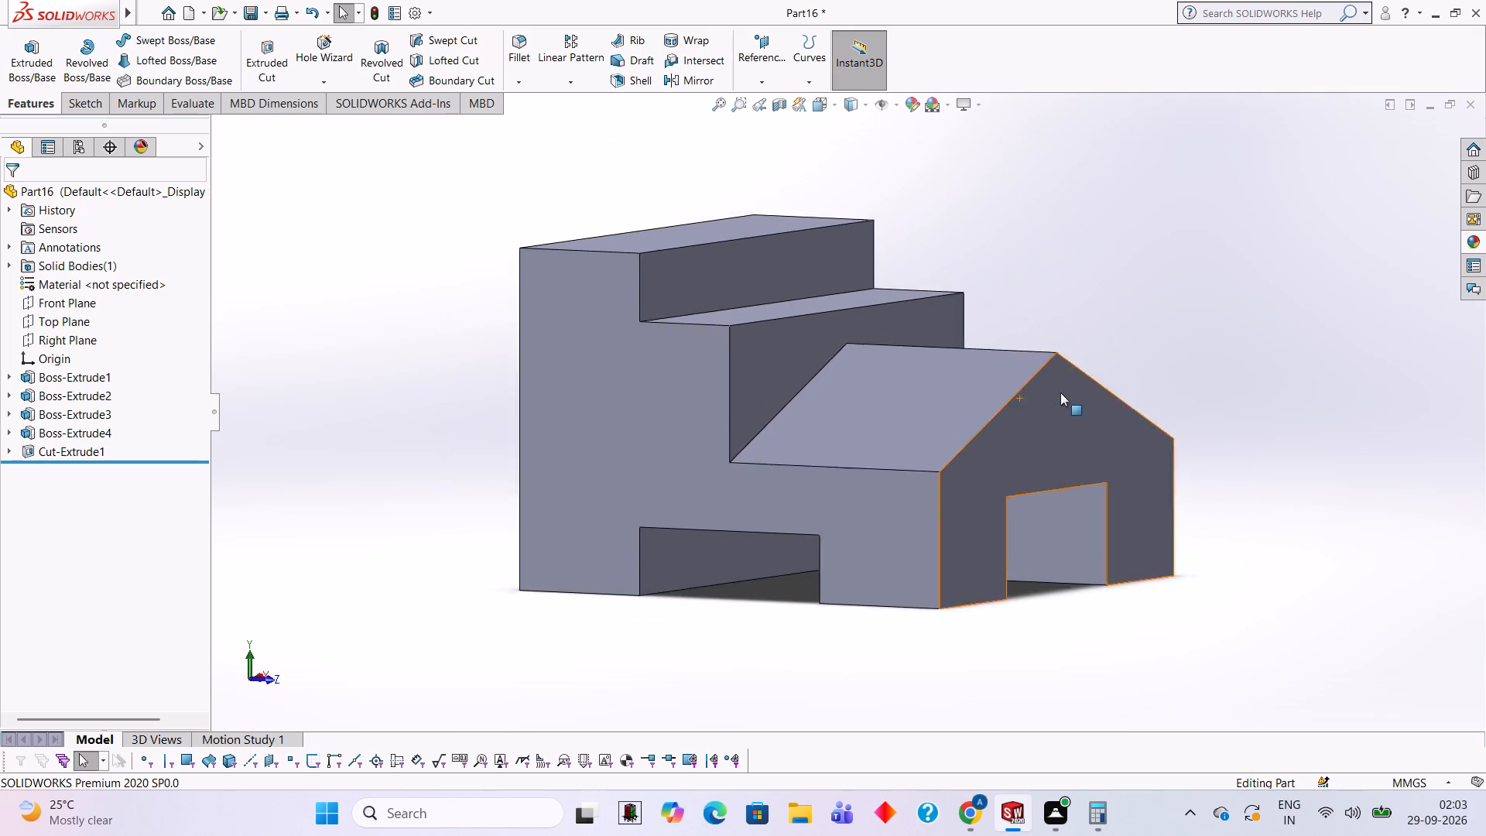
scroll(1060, 392, up, 3)
middle_drag(1094, 359, 1044, 445)
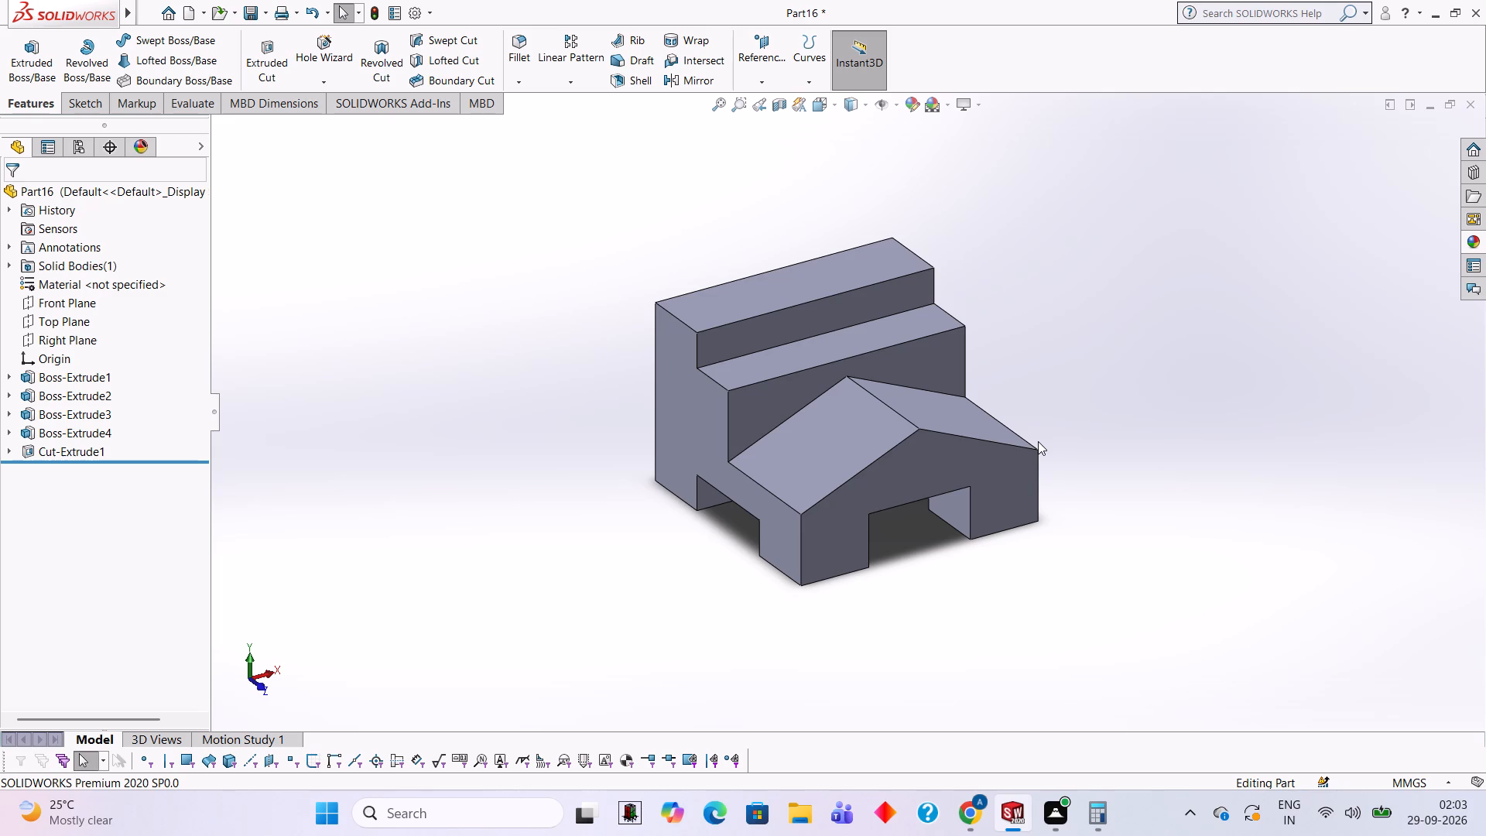
middle_drag(1044, 403, 1087, 373)
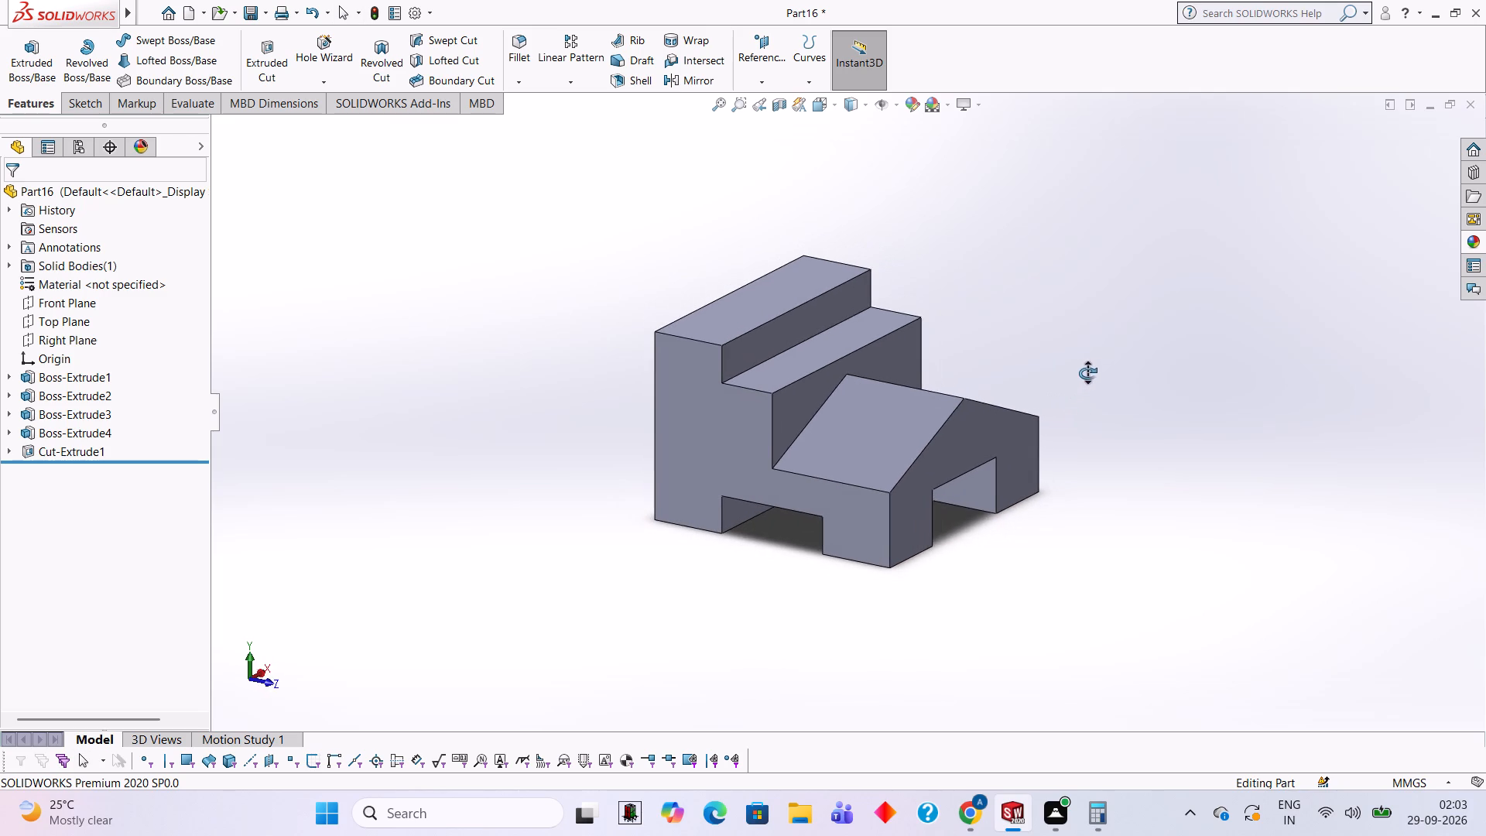
middle_drag(1087, 373, 1084, 373)
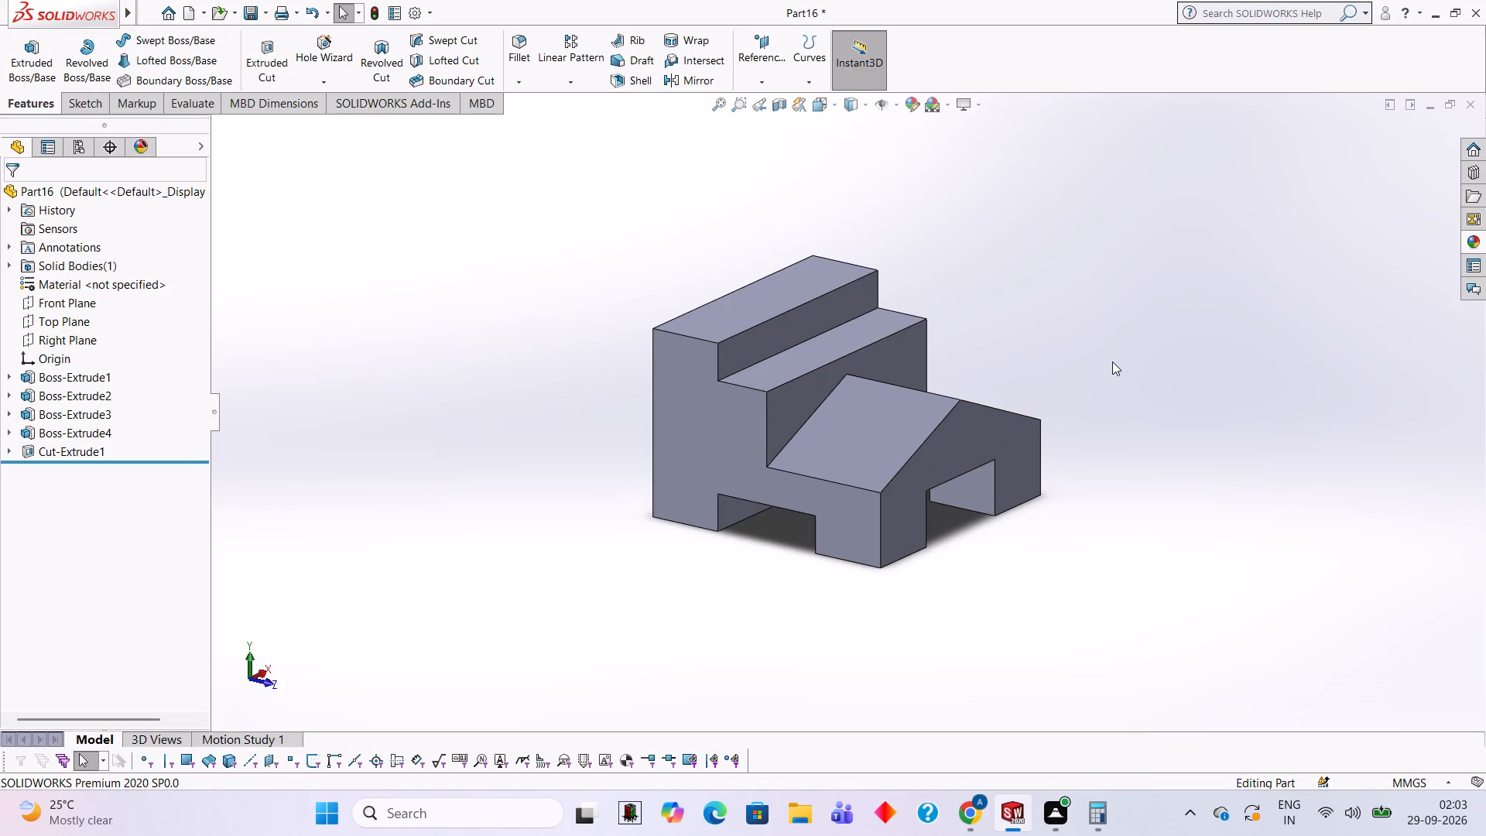
middle_drag(1112, 361, 1084, 347)
drag(1112, 361, 1084, 347)
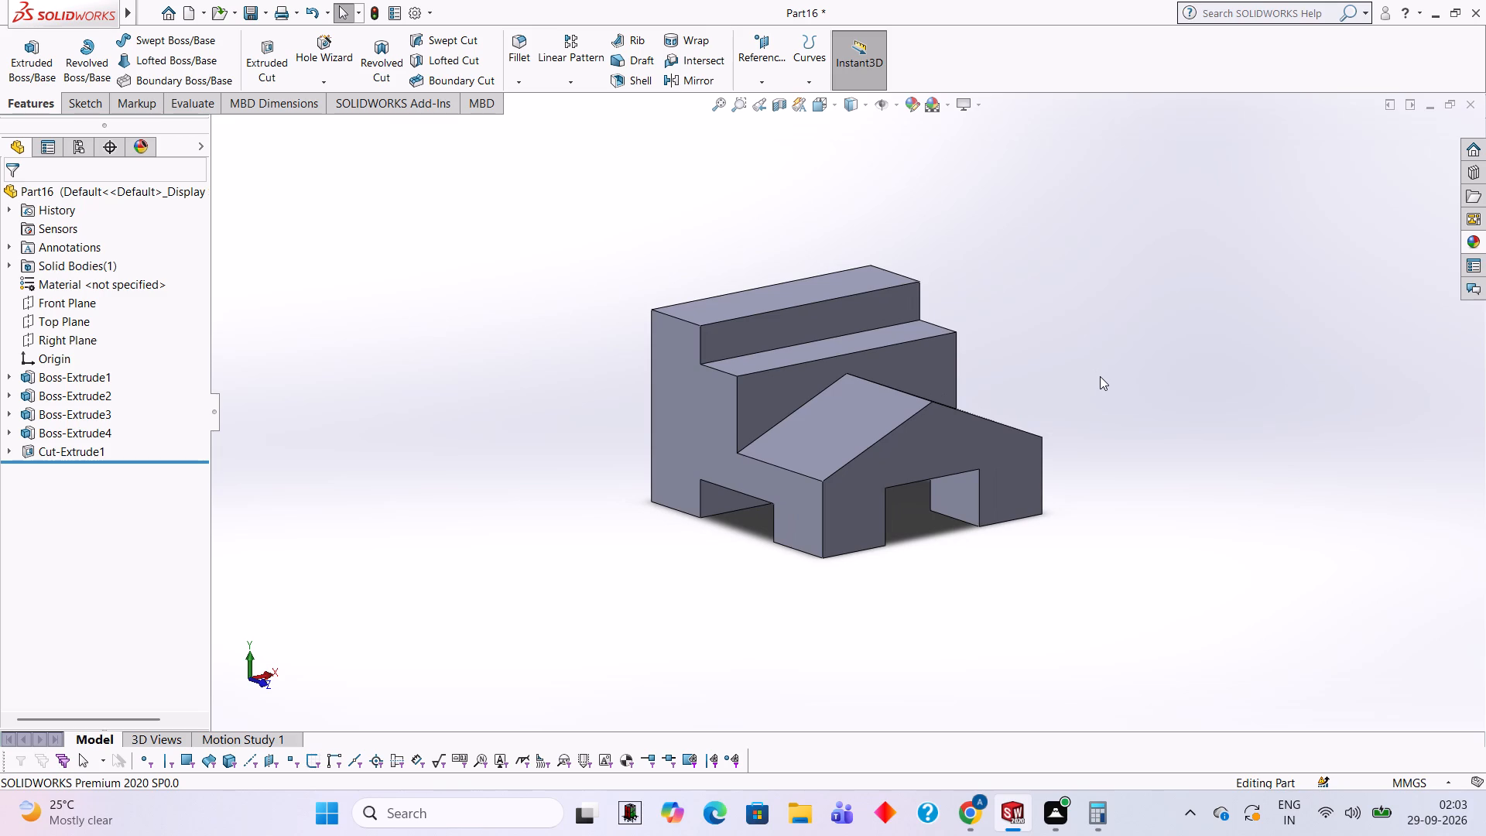
scroll(1100, 376, up, 1)
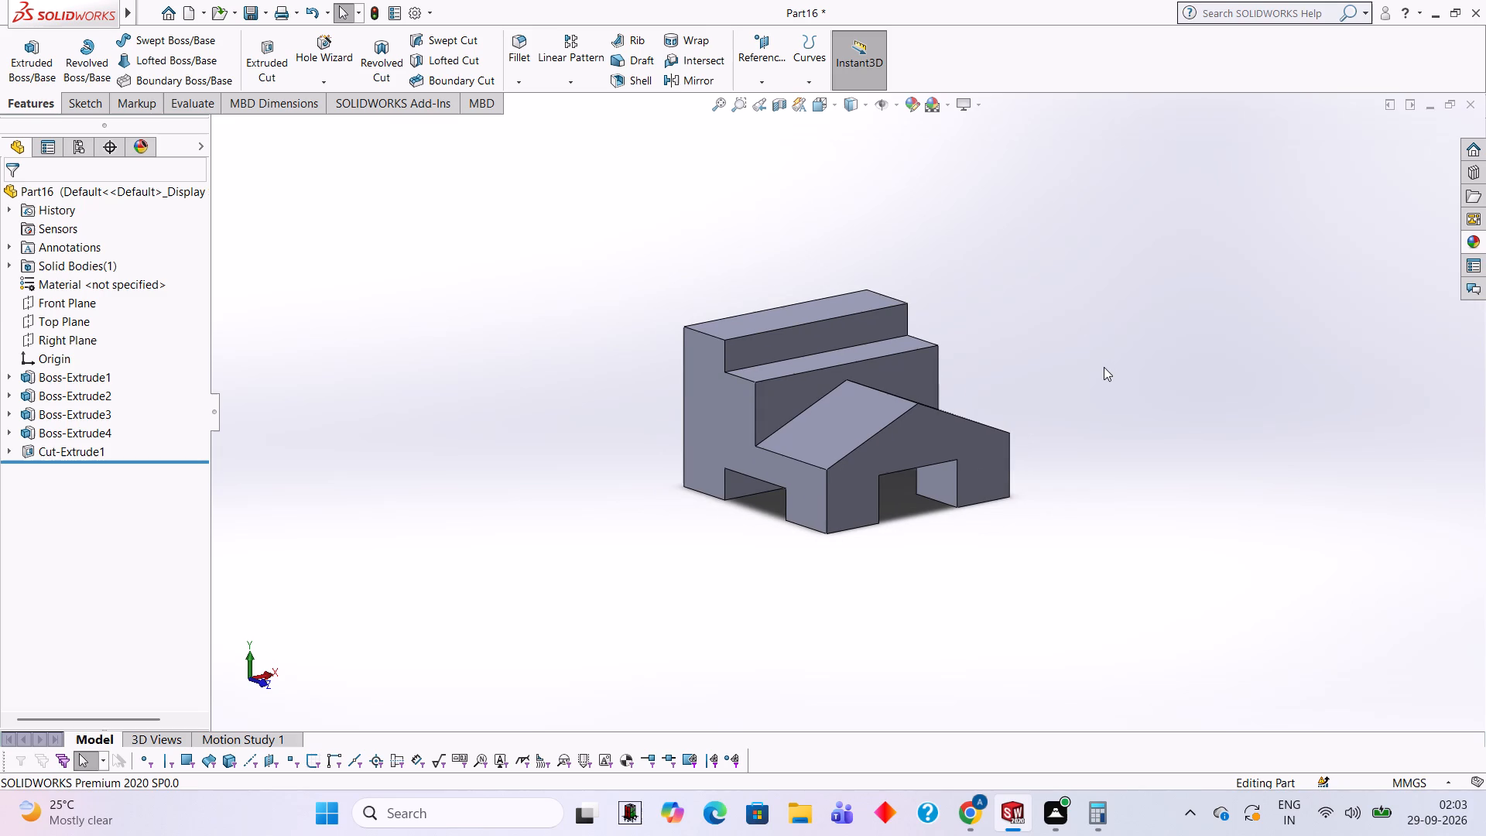
middle_drag(1030, 533, 1023, 469)
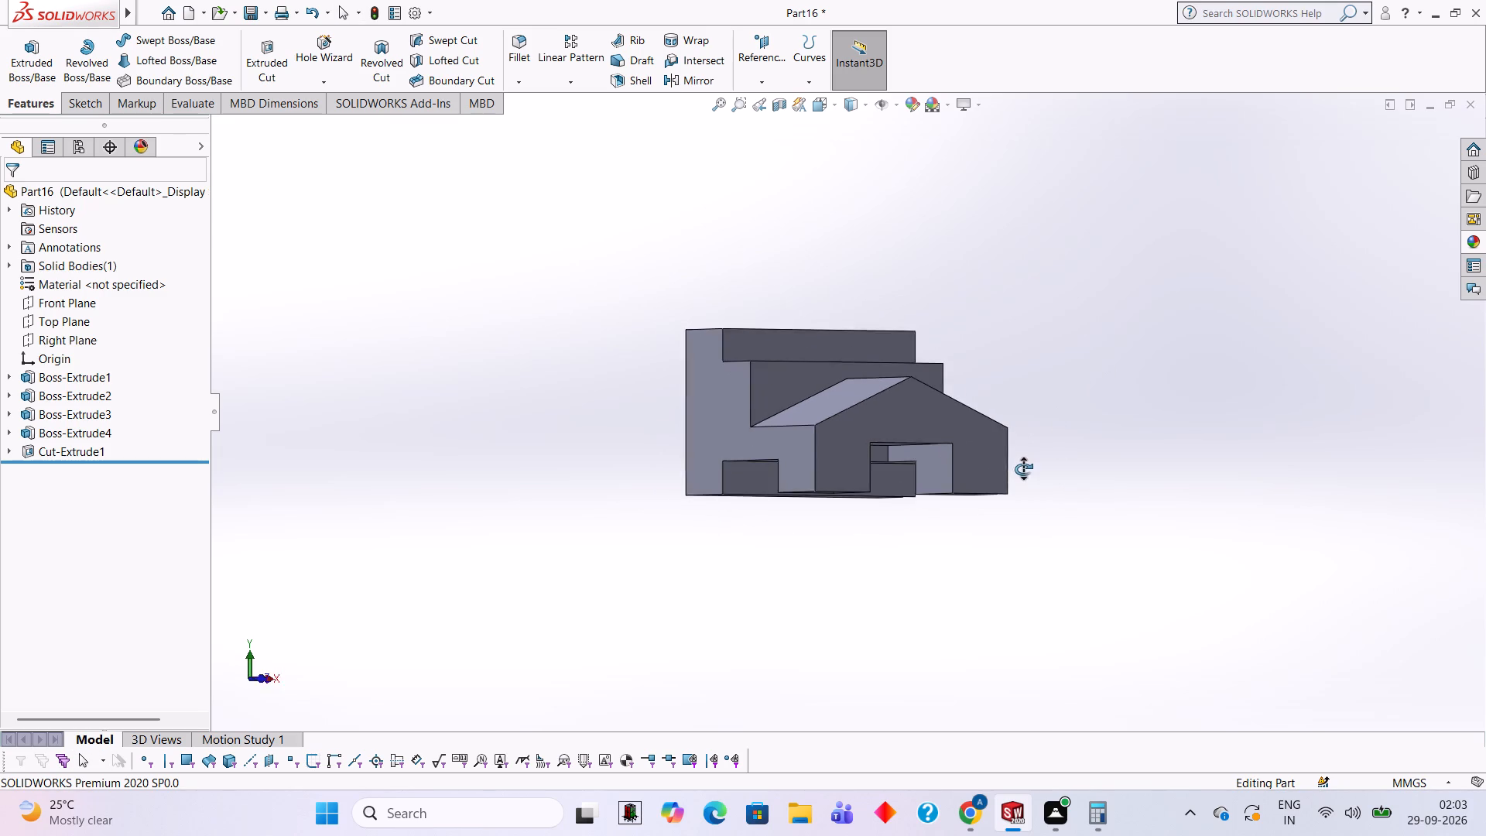
middle_drag(1023, 469, 998, 523)
scroll(1032, 402, down, 1)
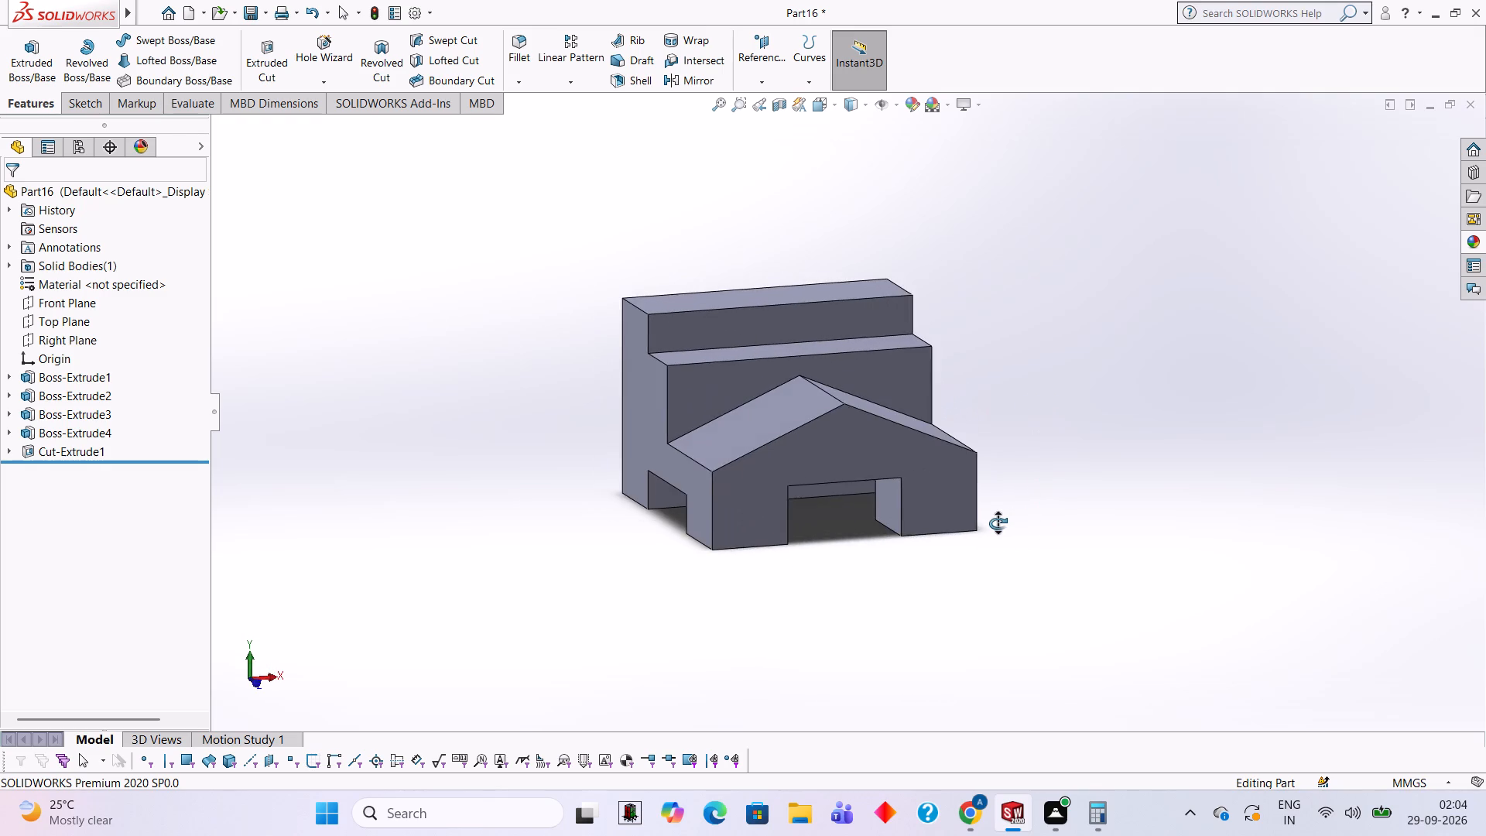
middle_drag(998, 523, 1008, 529)
scroll(1012, 532, up, 2)
middle_drag(1012, 532, 993, 536)
middle_drag(999, 539, 1016, 543)
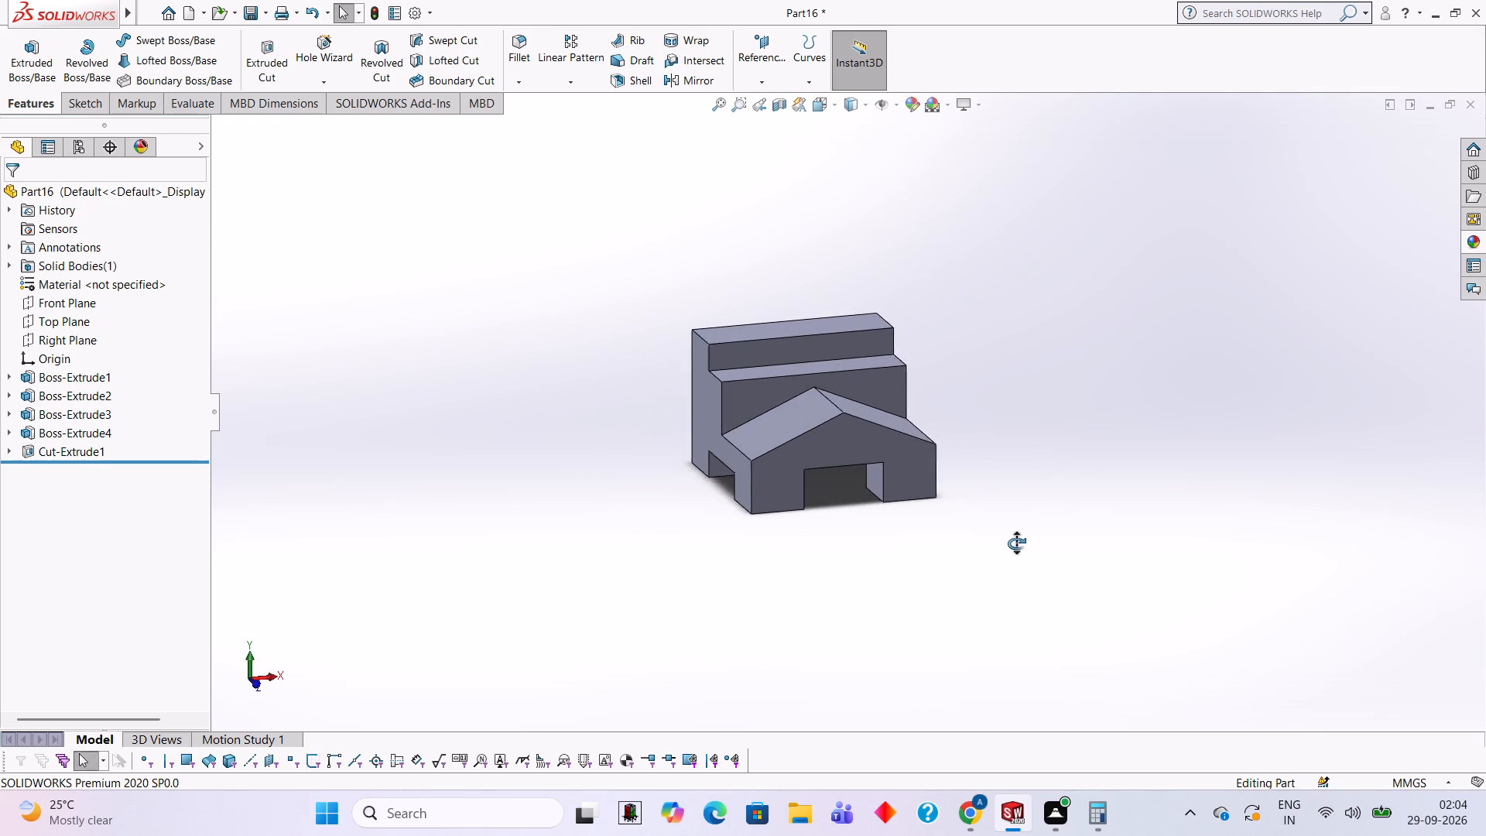
middle_drag(1016, 543, 1039, 543)
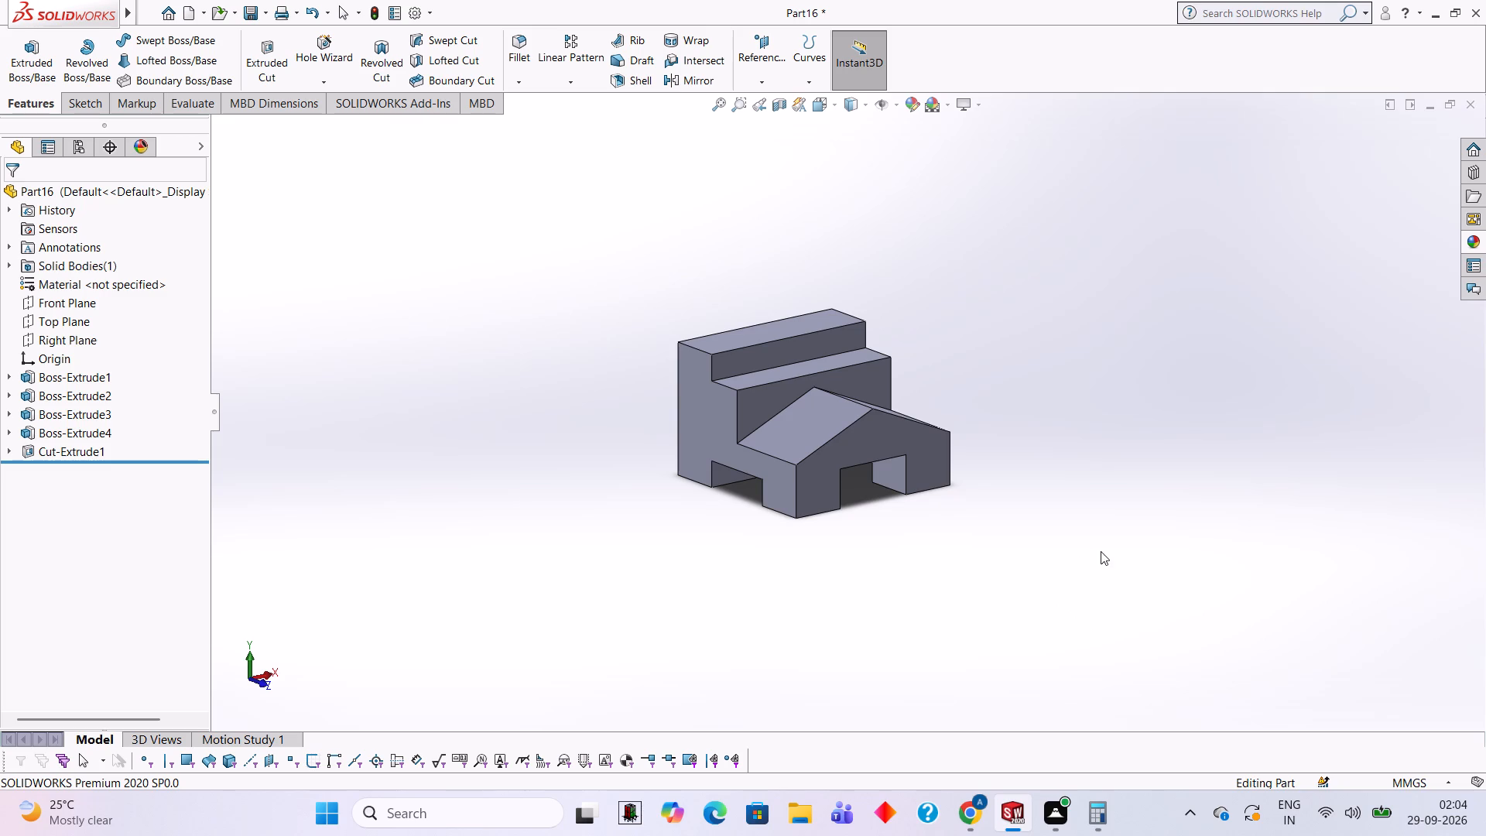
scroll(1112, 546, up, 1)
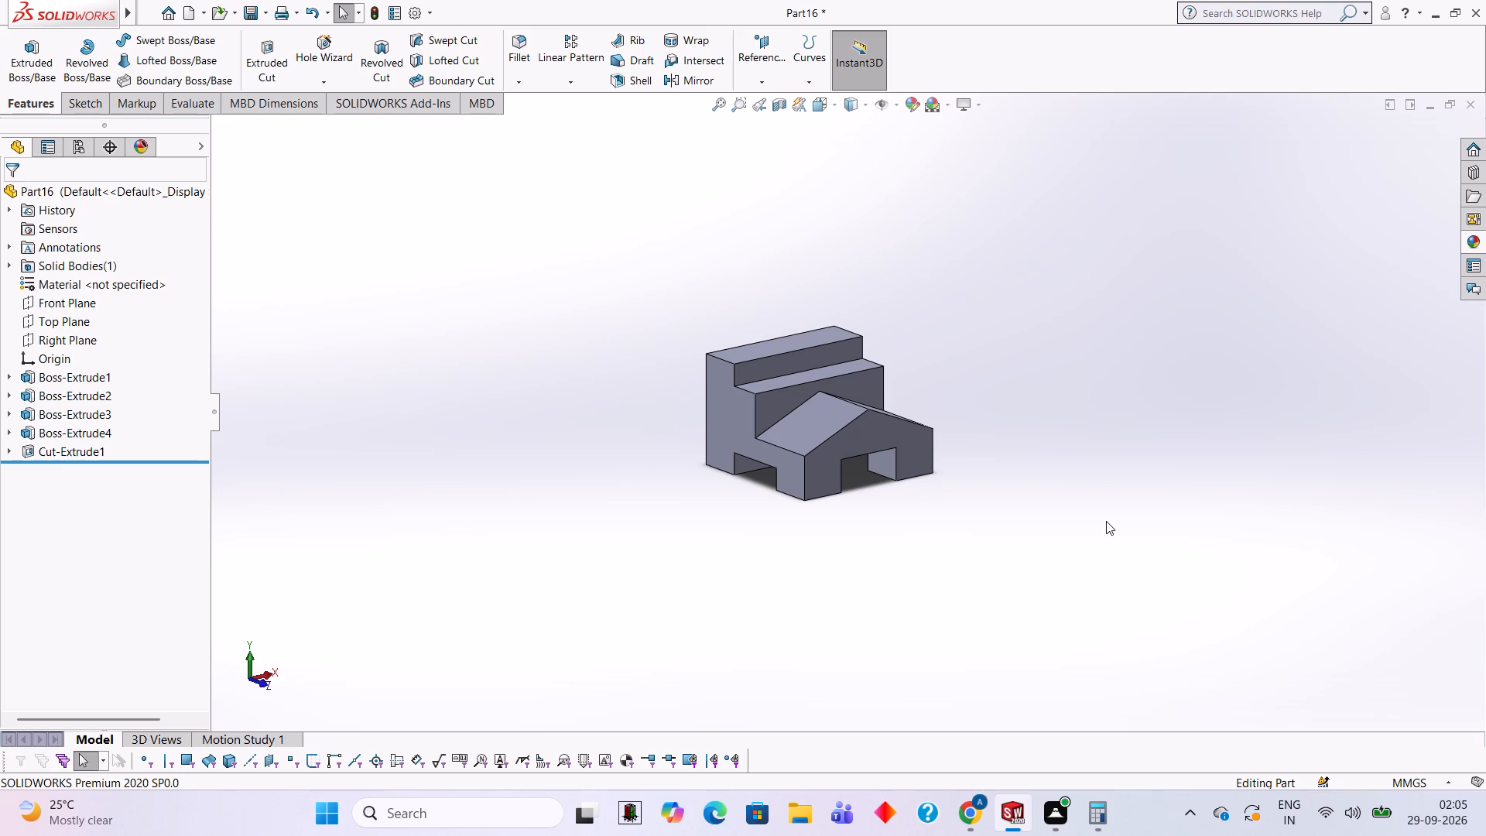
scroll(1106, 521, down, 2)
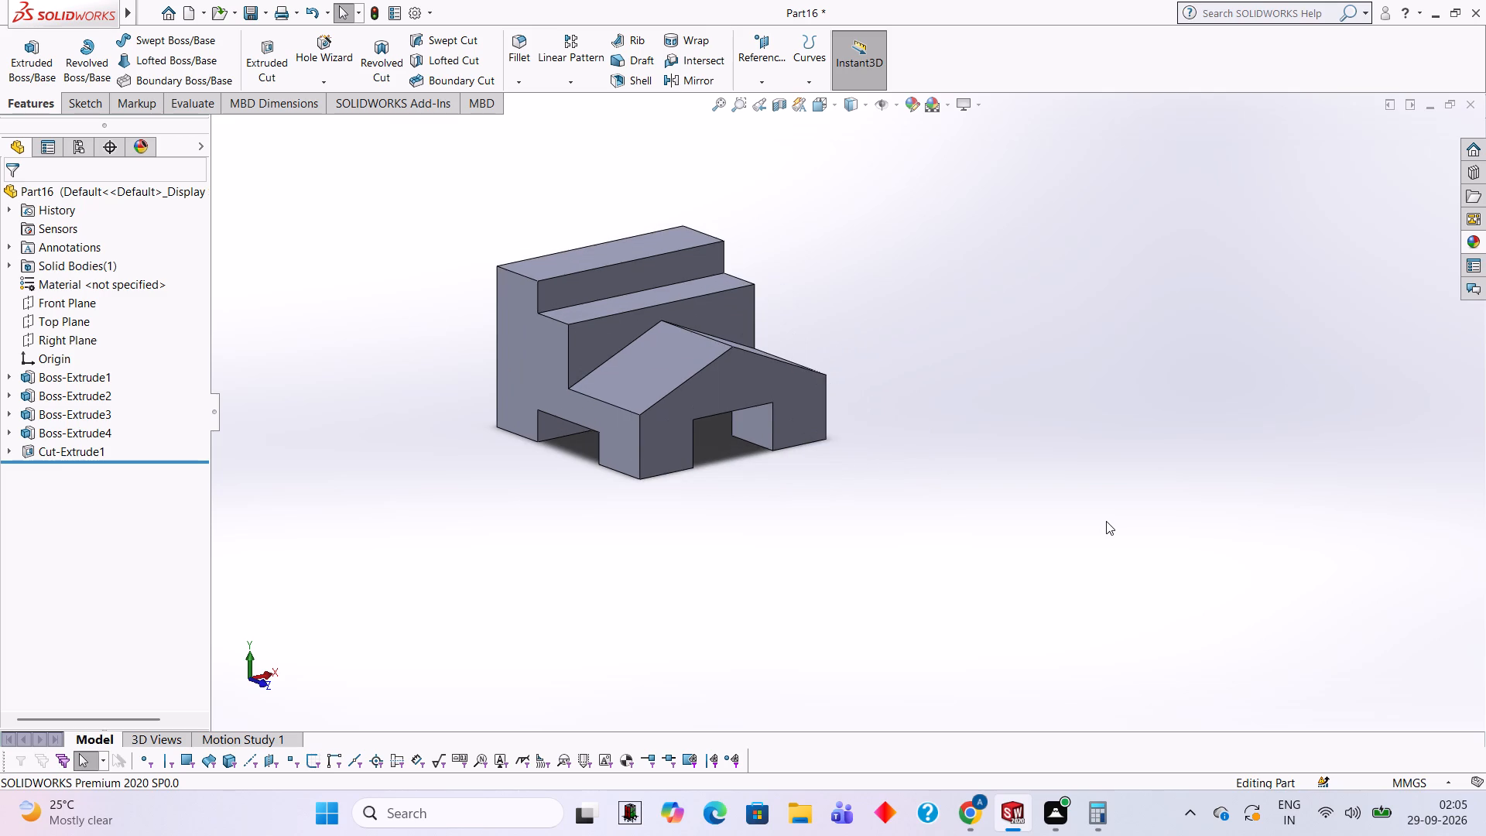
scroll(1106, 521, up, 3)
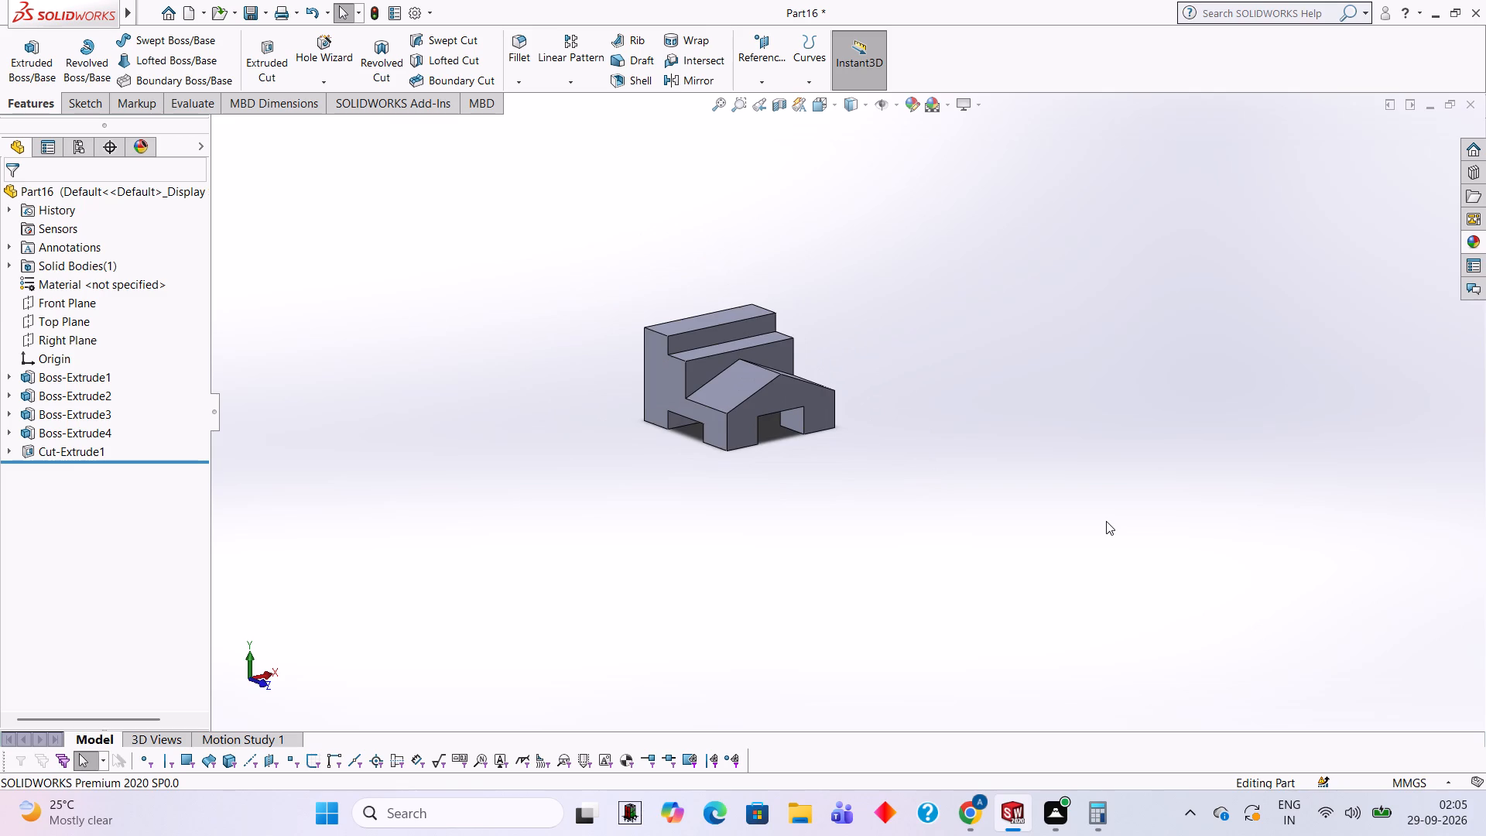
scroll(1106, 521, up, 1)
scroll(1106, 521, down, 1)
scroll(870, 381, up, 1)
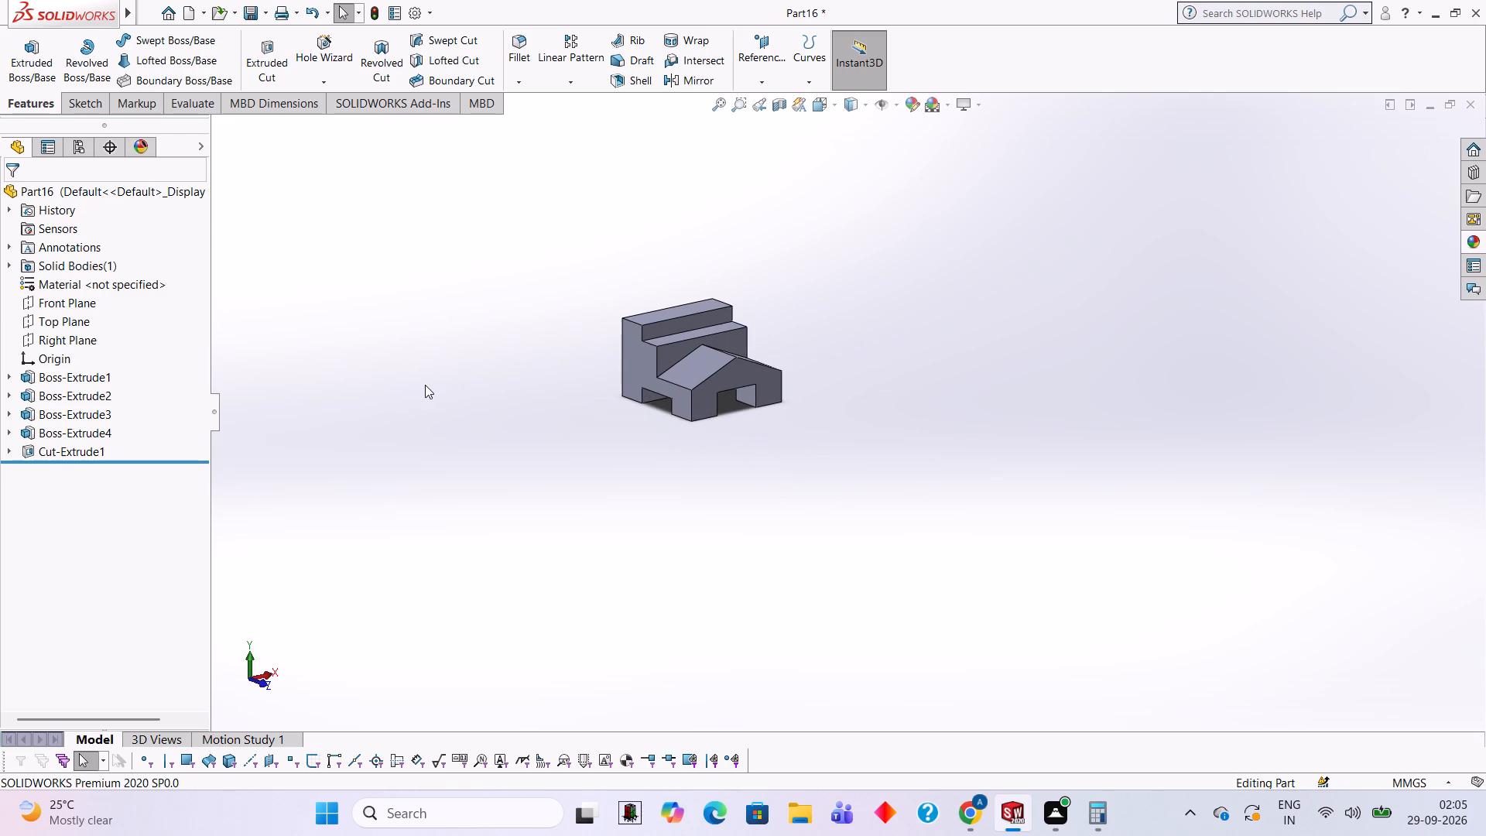
Apply the yellow LED appearance to the gabled end face only.
scroll(425, 385, down, 2)
scroll(669, 432, down, 1)
scroll(1103, 200, down, 2)
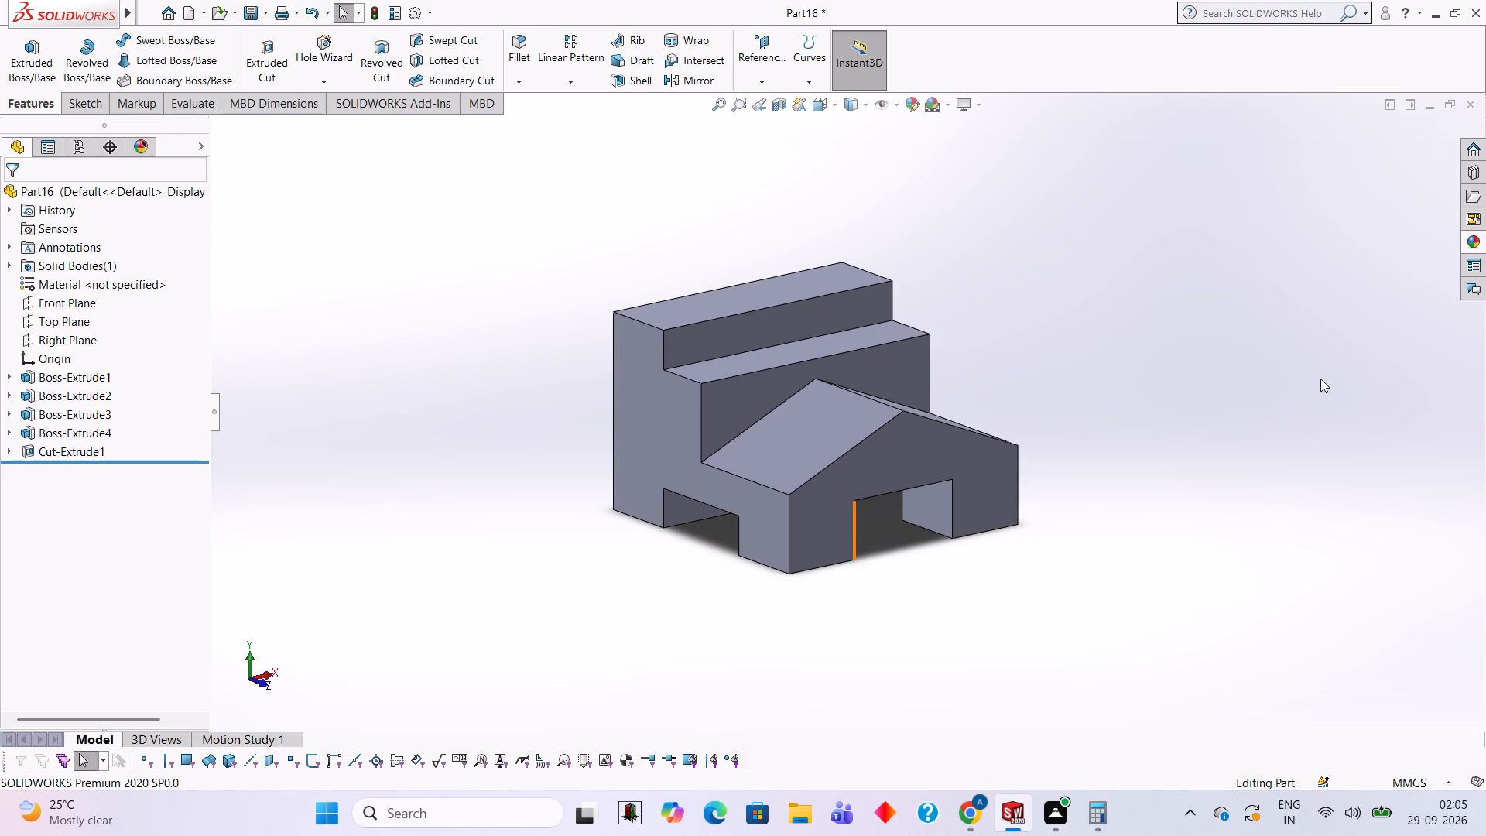
click(1481, 242)
drag(1310, 486, 900, 464)
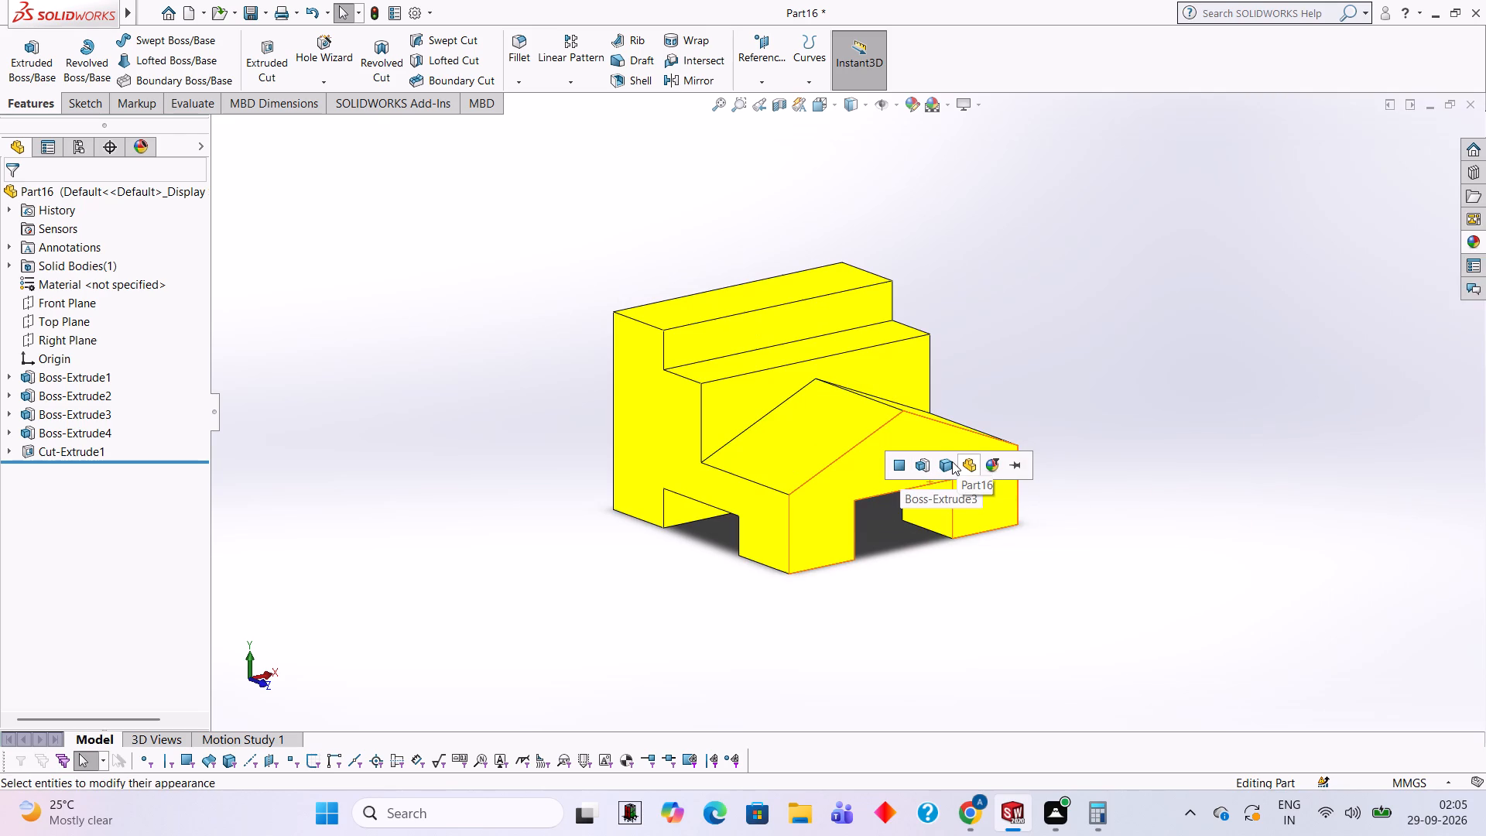
click(902, 456)
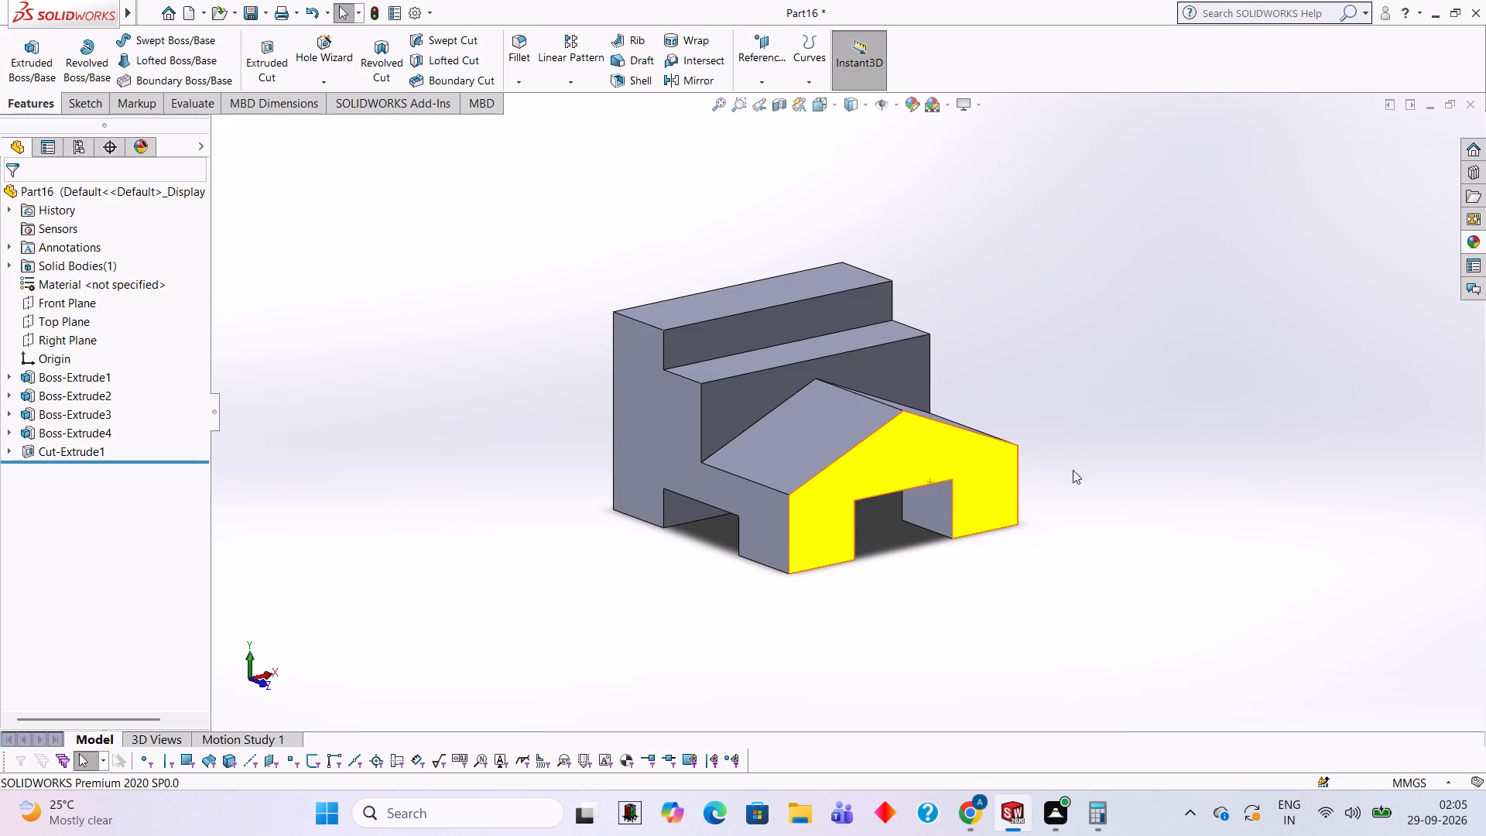
Apply the Blue LED appearance to the stepped side face adjoining the yellow gabled face, as a face-only appearance.
click(1478, 242)
scroll(1273, 451, up, 1)
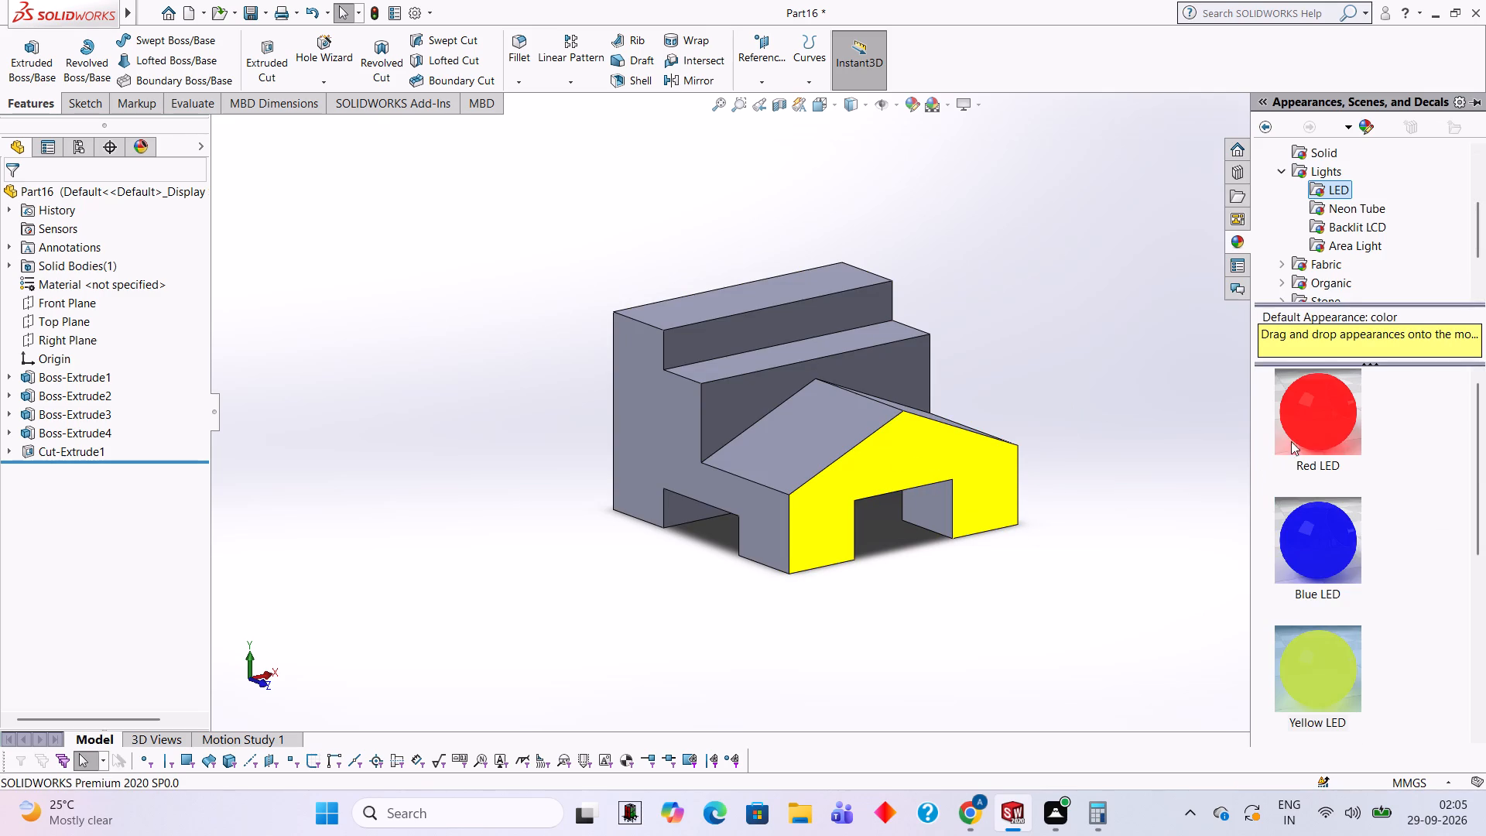
drag(1319, 509, 755, 272)
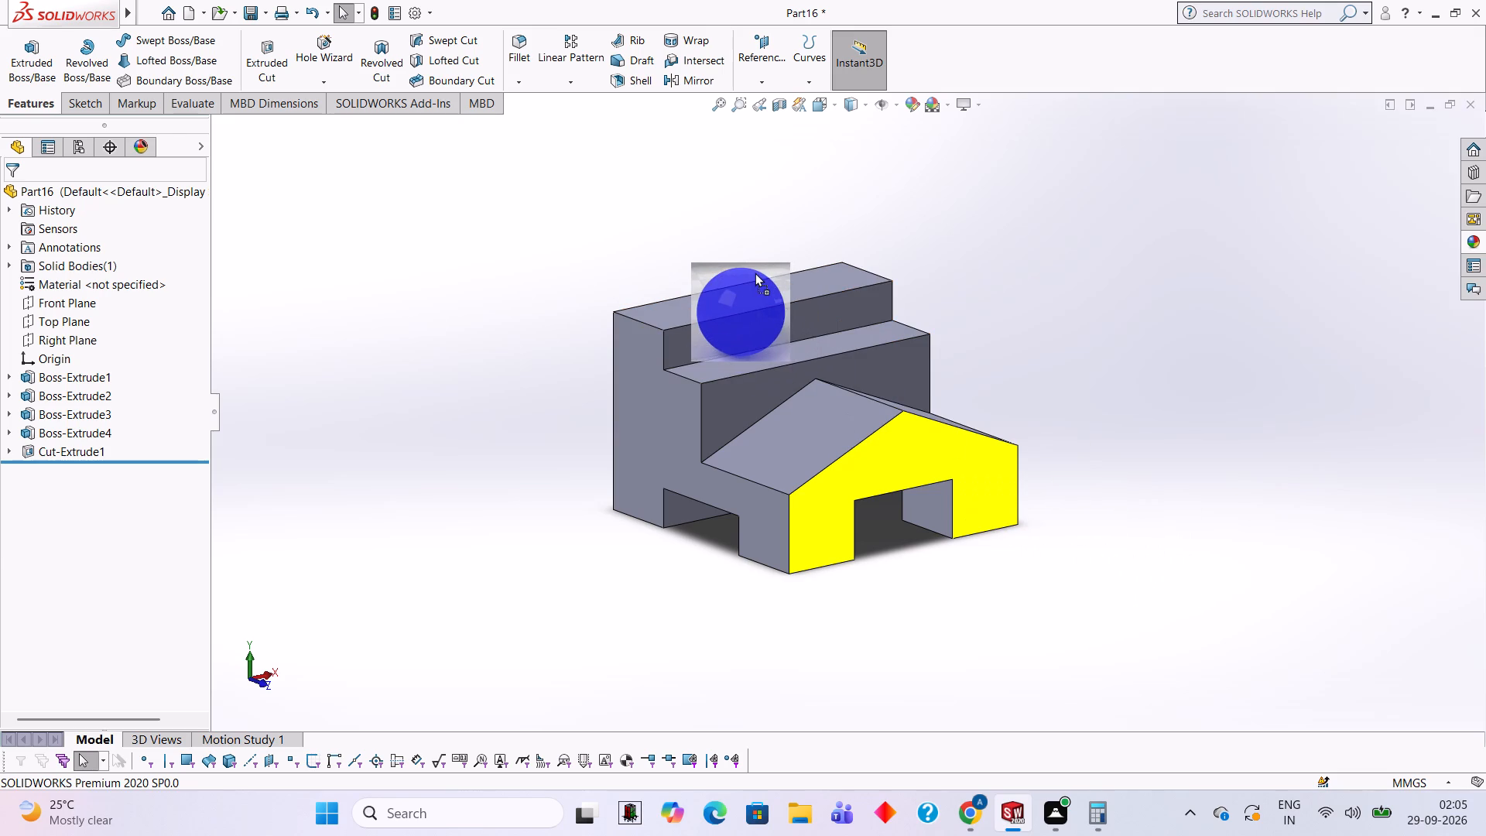
drag(755, 272, 663, 376)
click(663, 376)
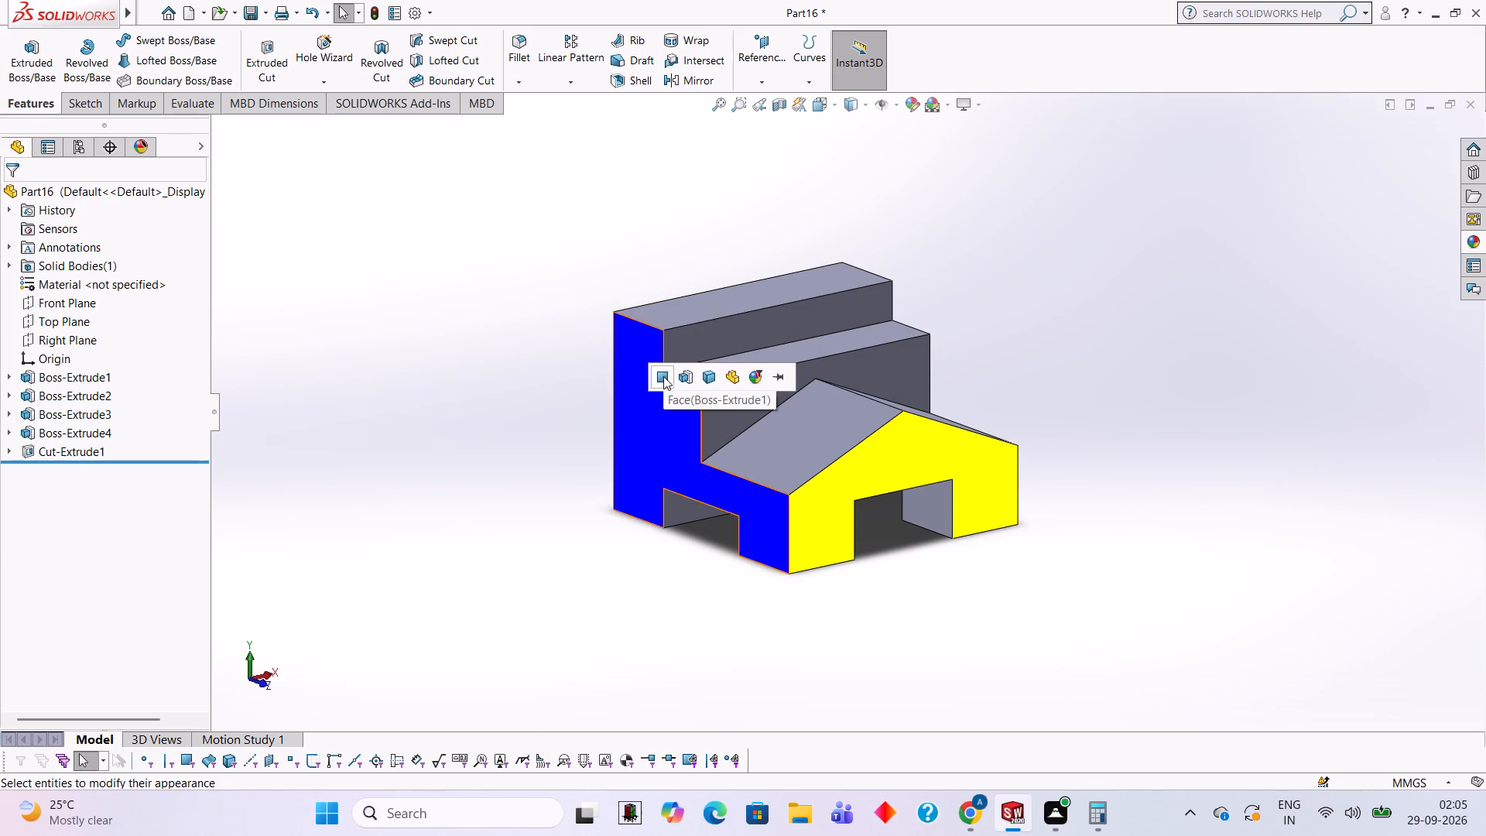
Apply the Blue LED appearance to the uncoloured stepped side face opposite the first blue one, as a face-only appearance.
middle_drag(1132, 320, 910, 333)
middle_drag(910, 333, 961, 331)
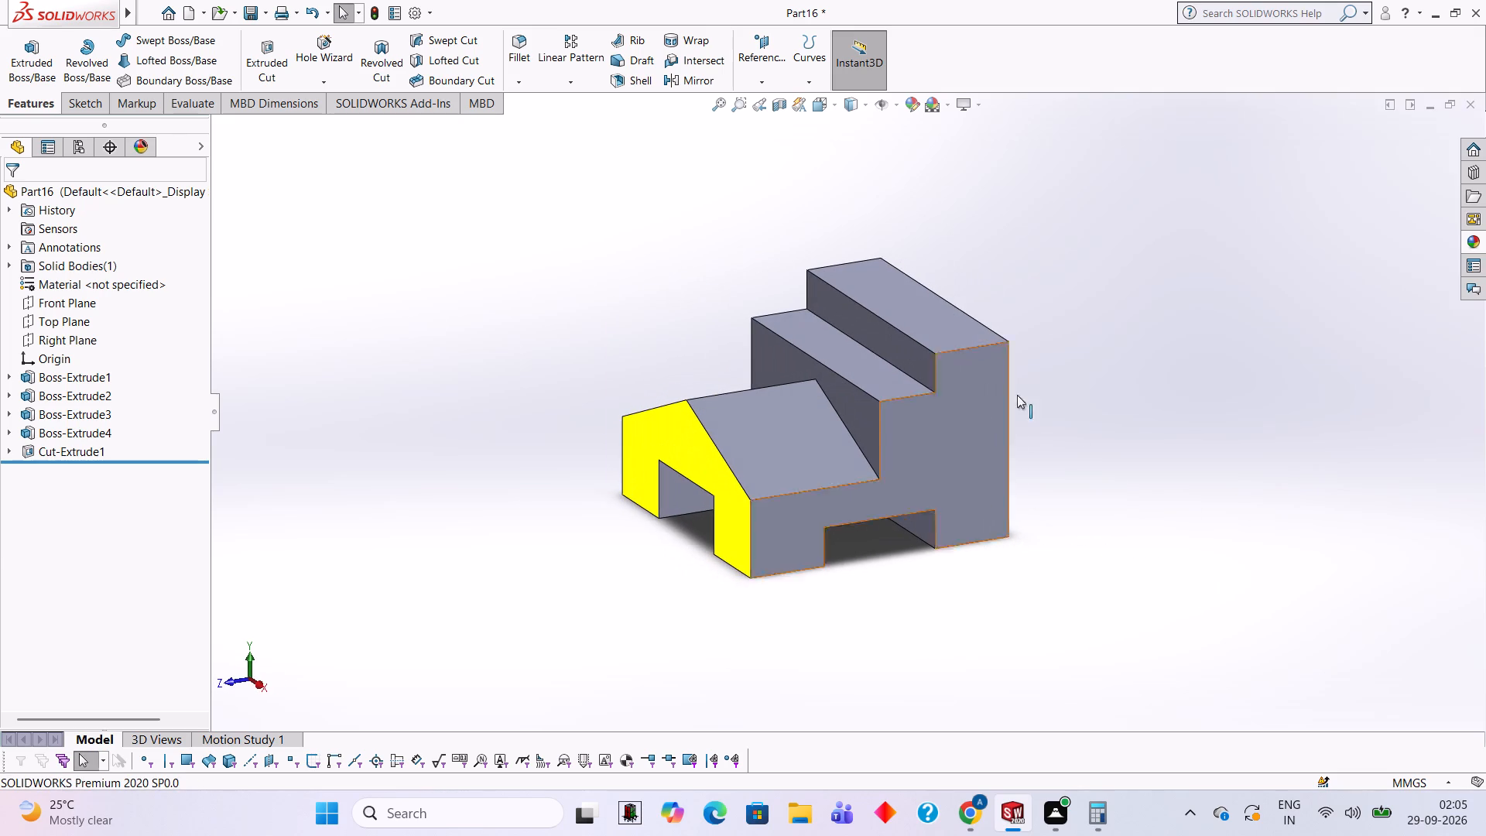
click(1467, 246)
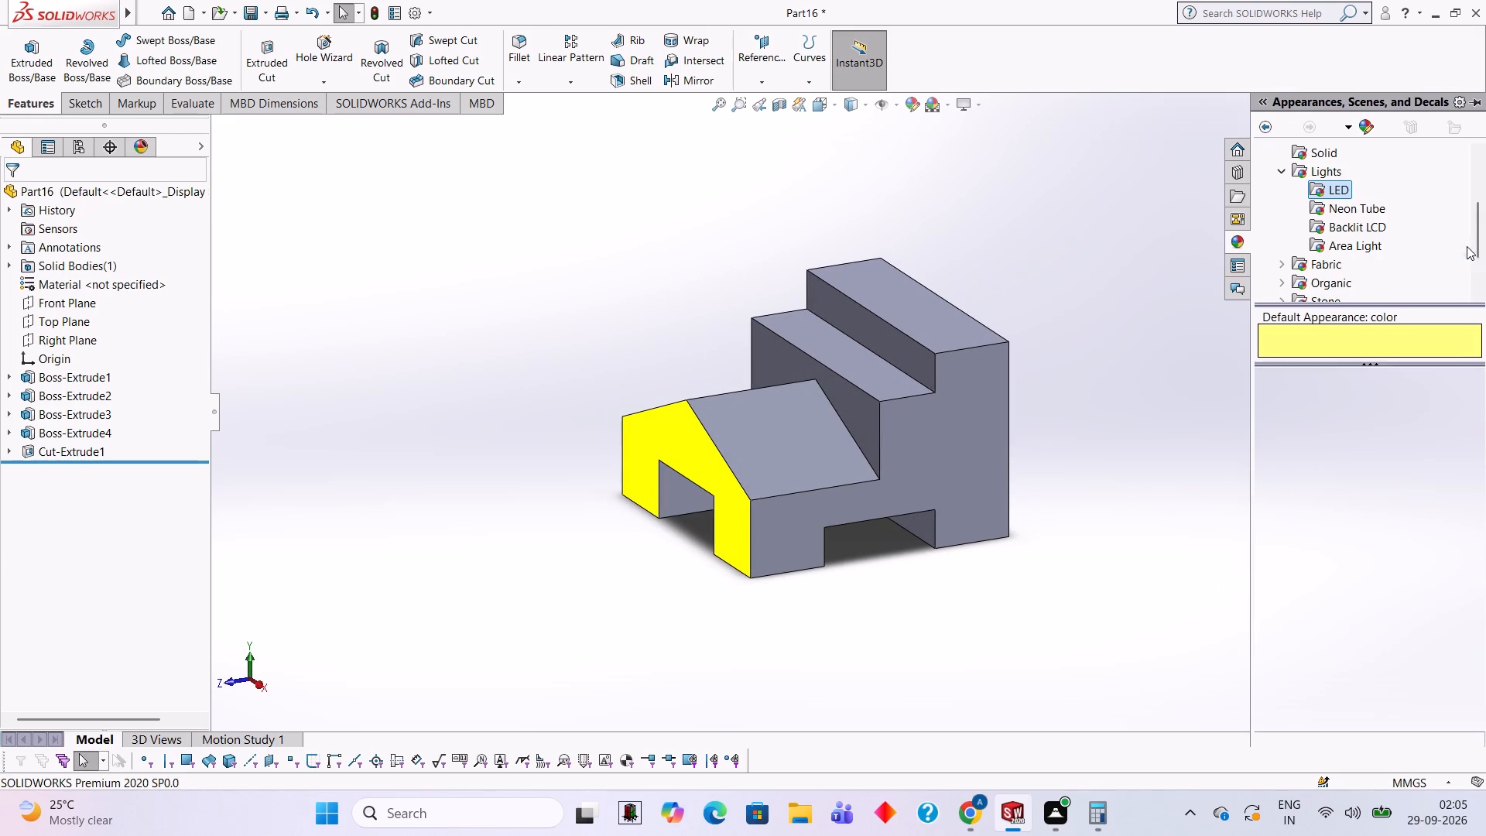
drag(1329, 533, 960, 419)
scroll(1245, 483, up, 1)
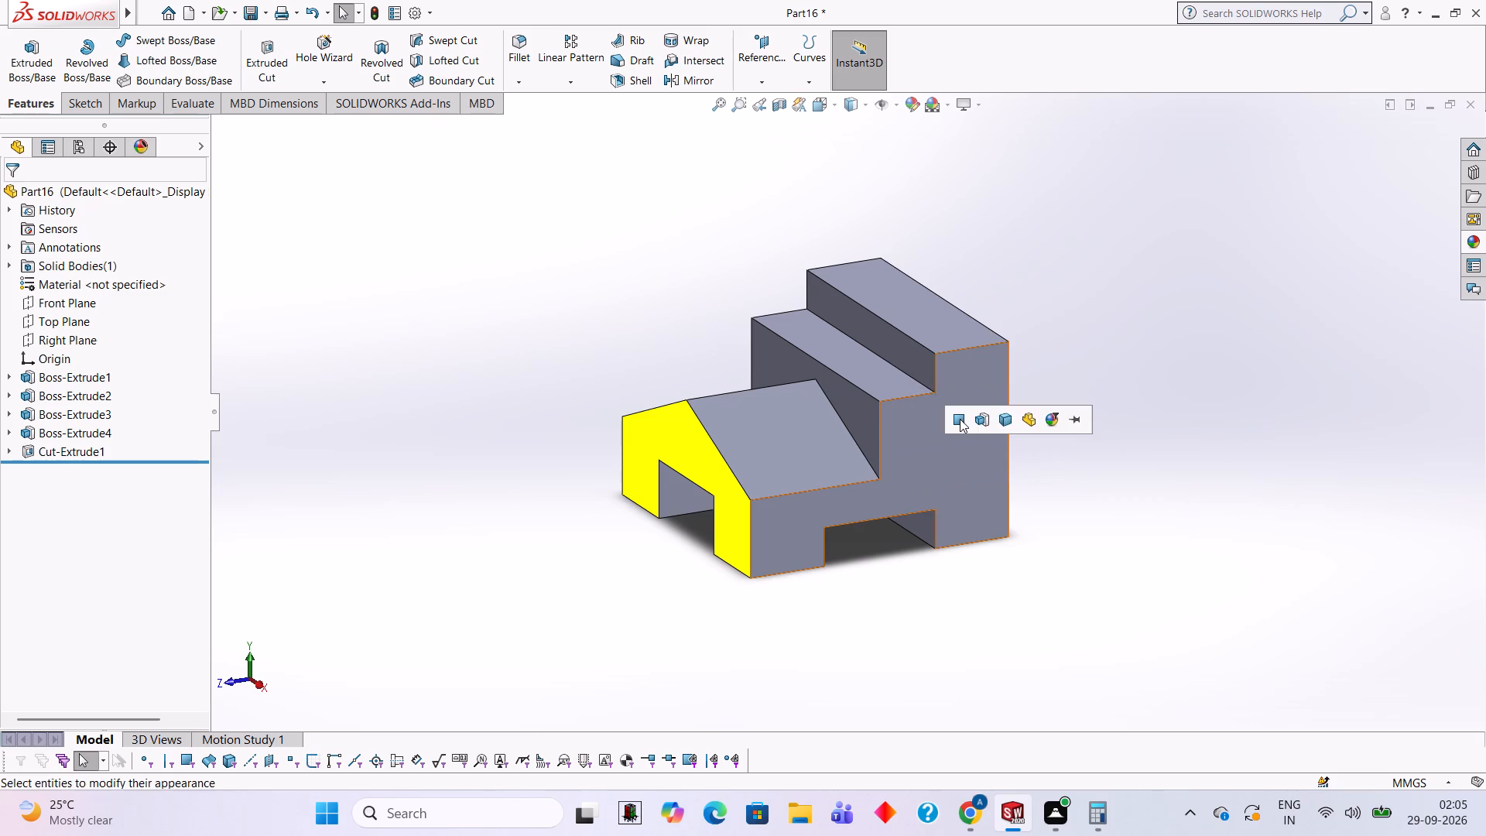
click(960, 419)
Apply the Red LED appearance to the topmost horizontal face of the stepped block only.
middle_drag(1017, 473, 1105, 536)
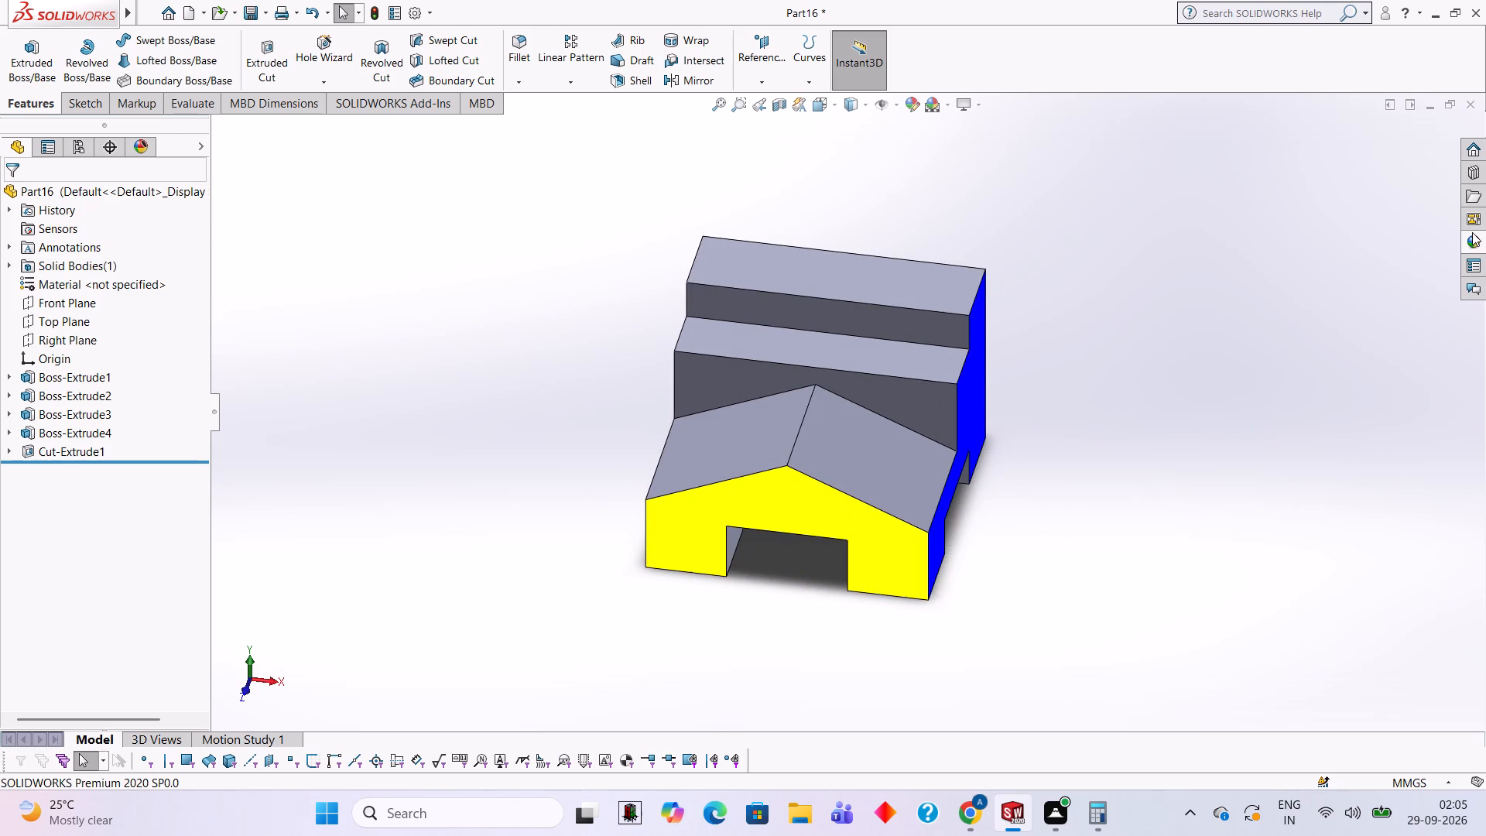
click(1472, 232)
drag(1334, 430, 915, 287)
click(915, 287)
Apply the Red LED appearance to the tall back face below the red top face, as a face-only appearance.
middle_drag(1038, 282, 798, 300)
click(1481, 248)
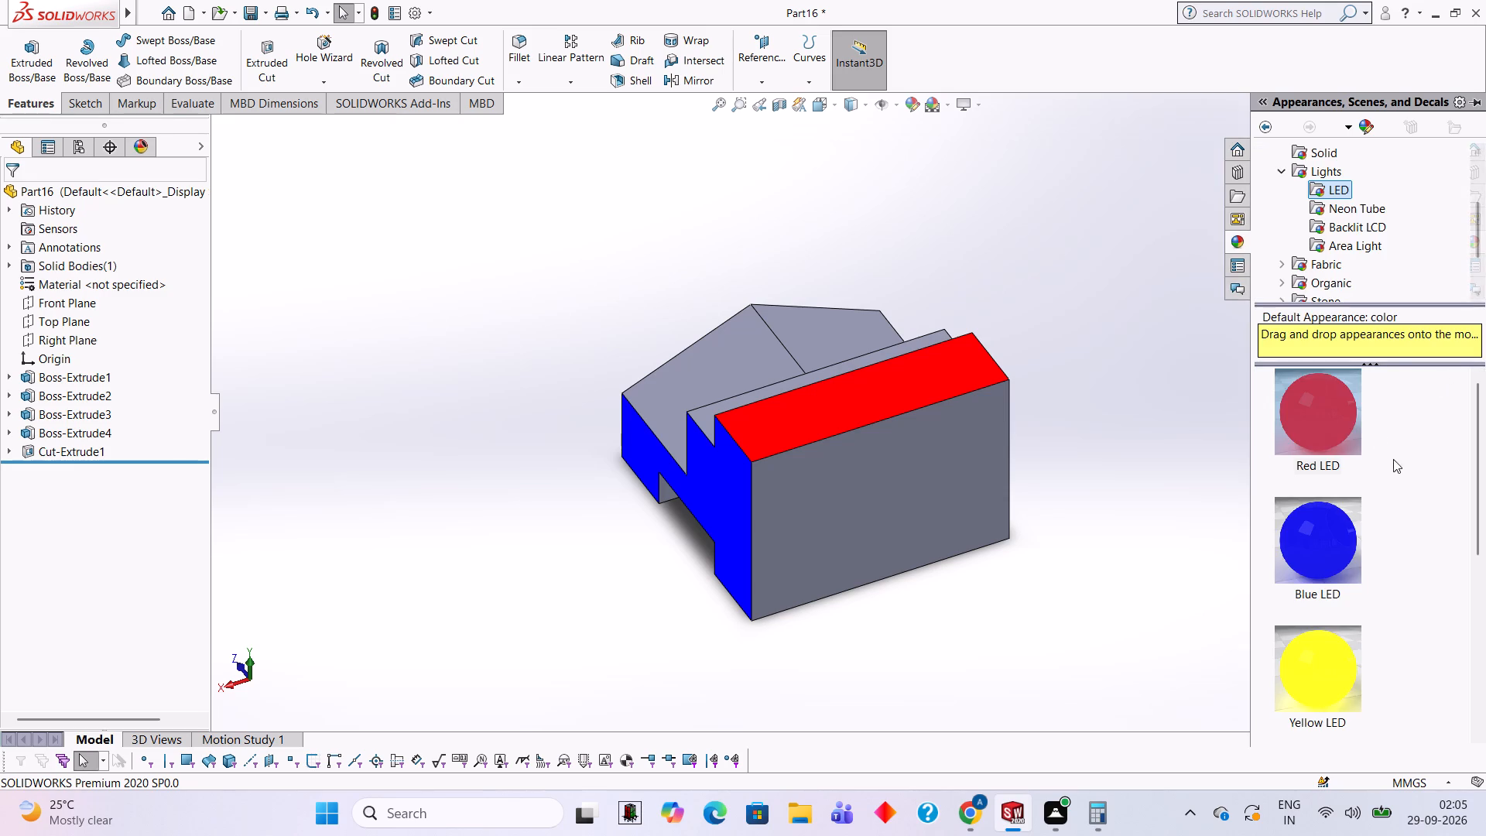
drag(1352, 417, 991, 460)
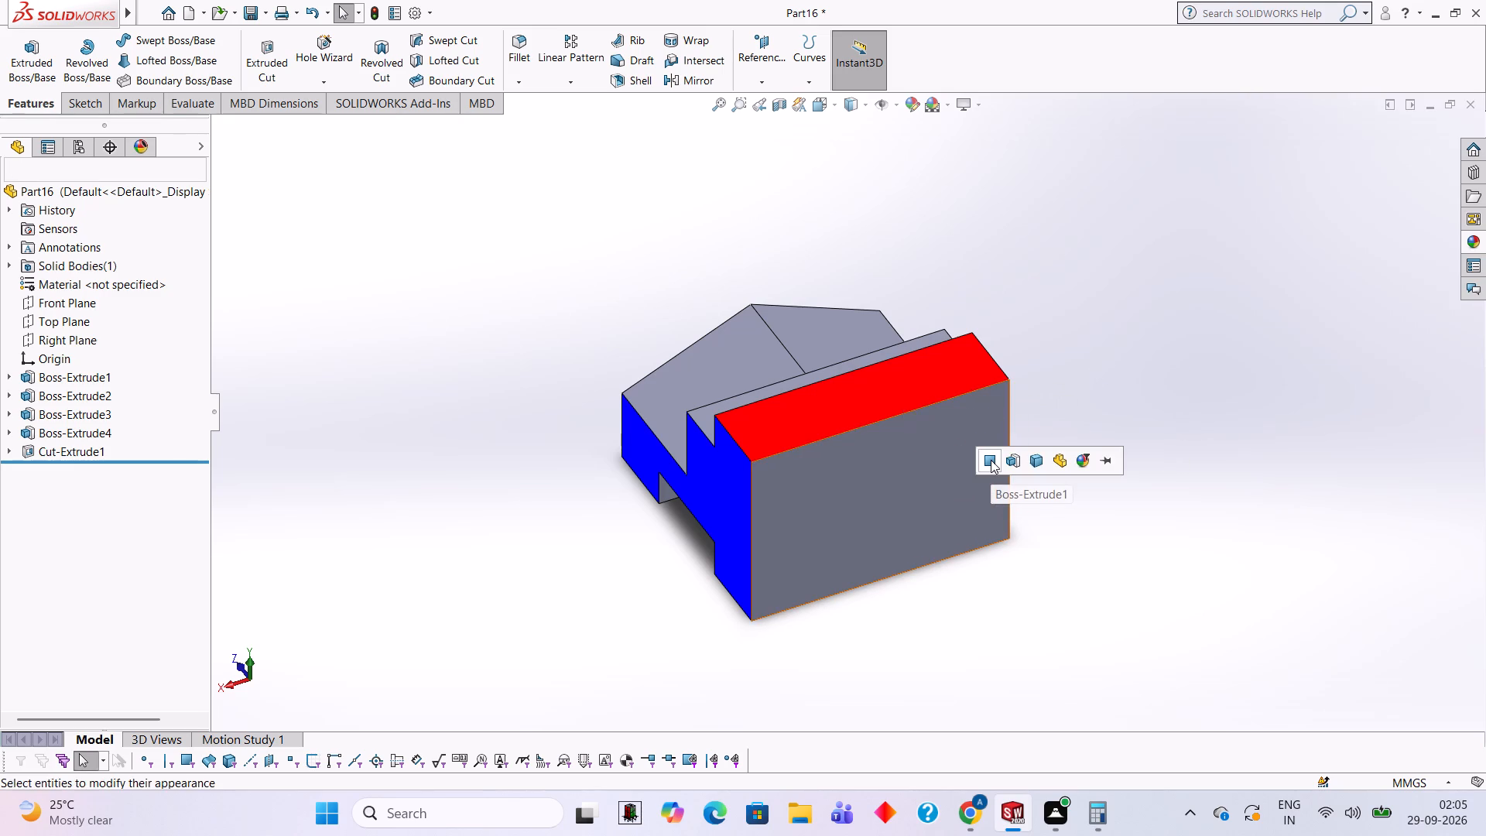
click(991, 460)
Apply the Green LED appearance to the horizontal face of the middle step only.
middle_drag(1042, 487, 1334, 486)
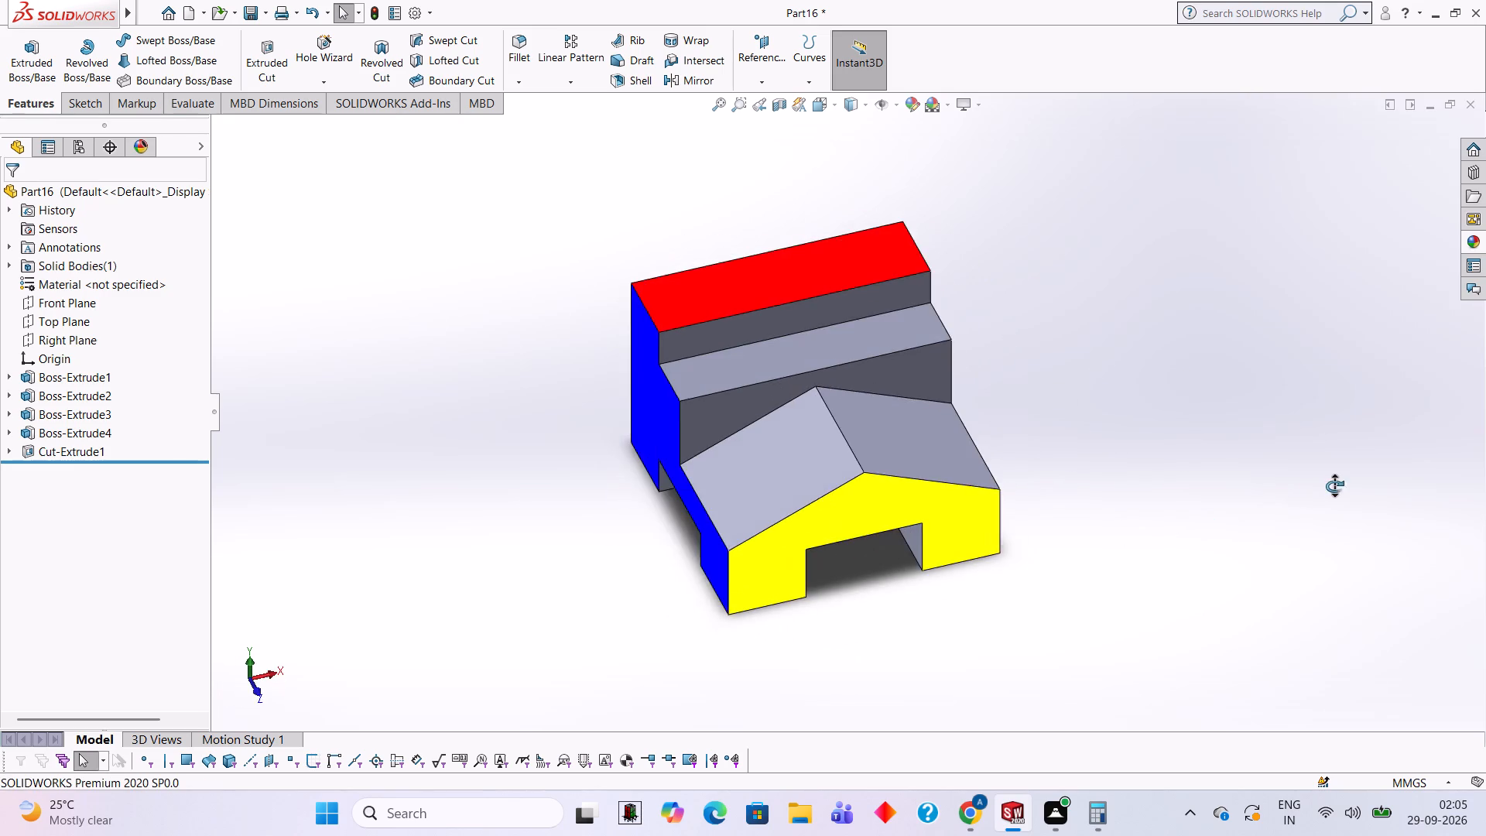
middle_drag(1334, 486, 1359, 468)
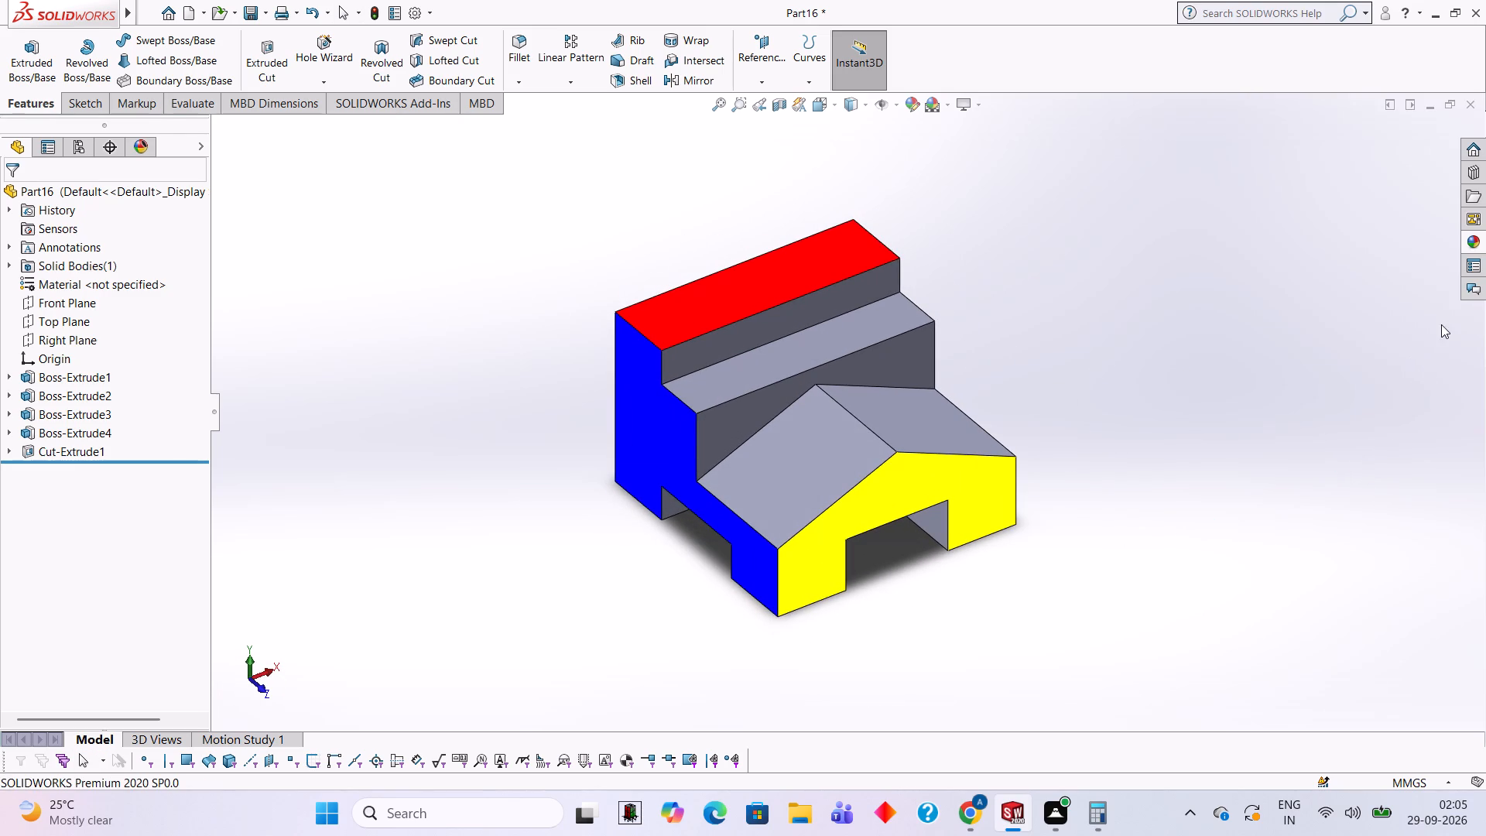
click(1475, 238)
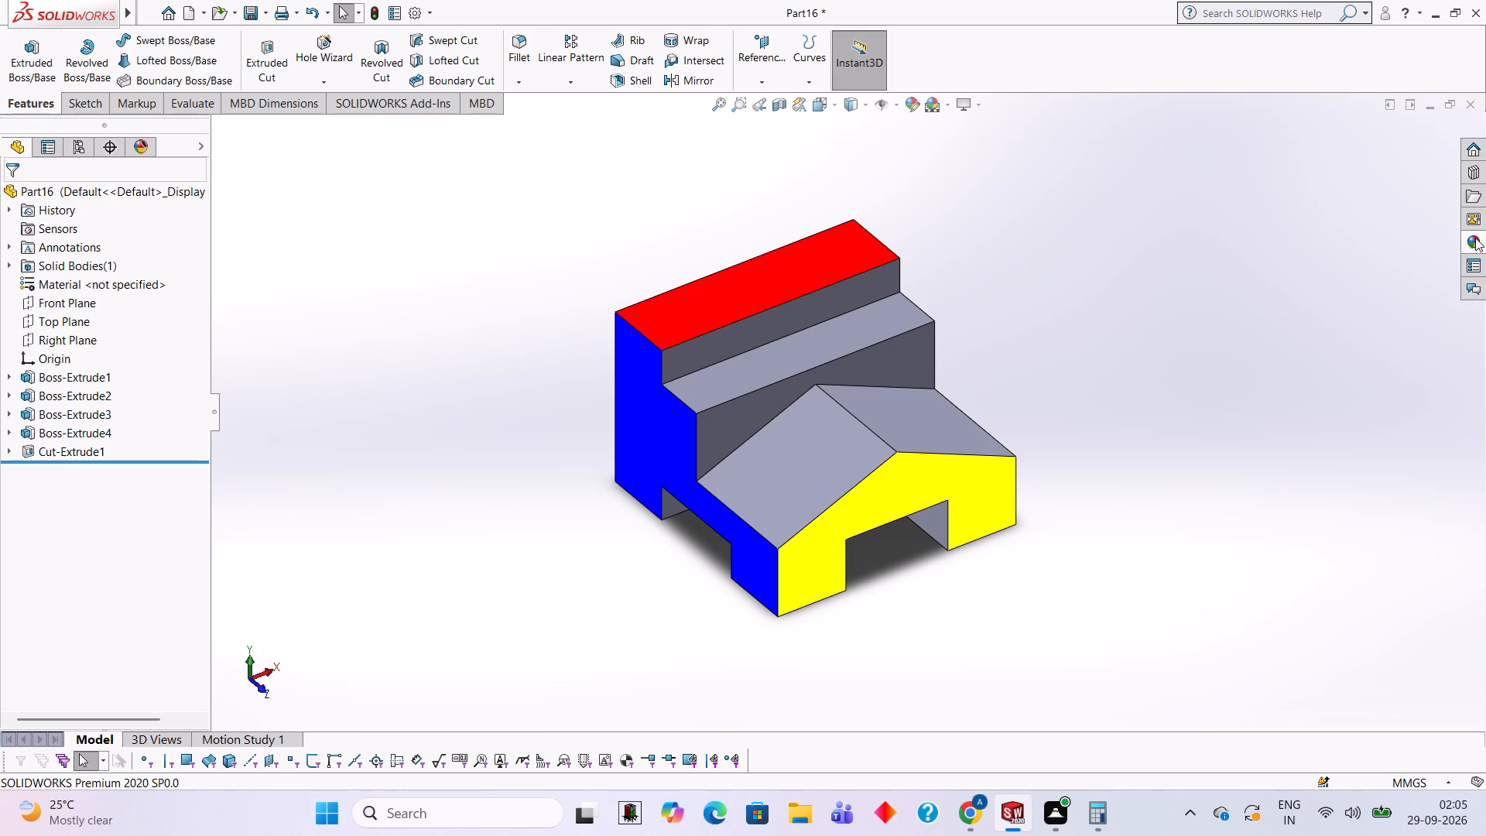
scroll(1354, 488, down, 1)
drag(1312, 594, 861, 499)
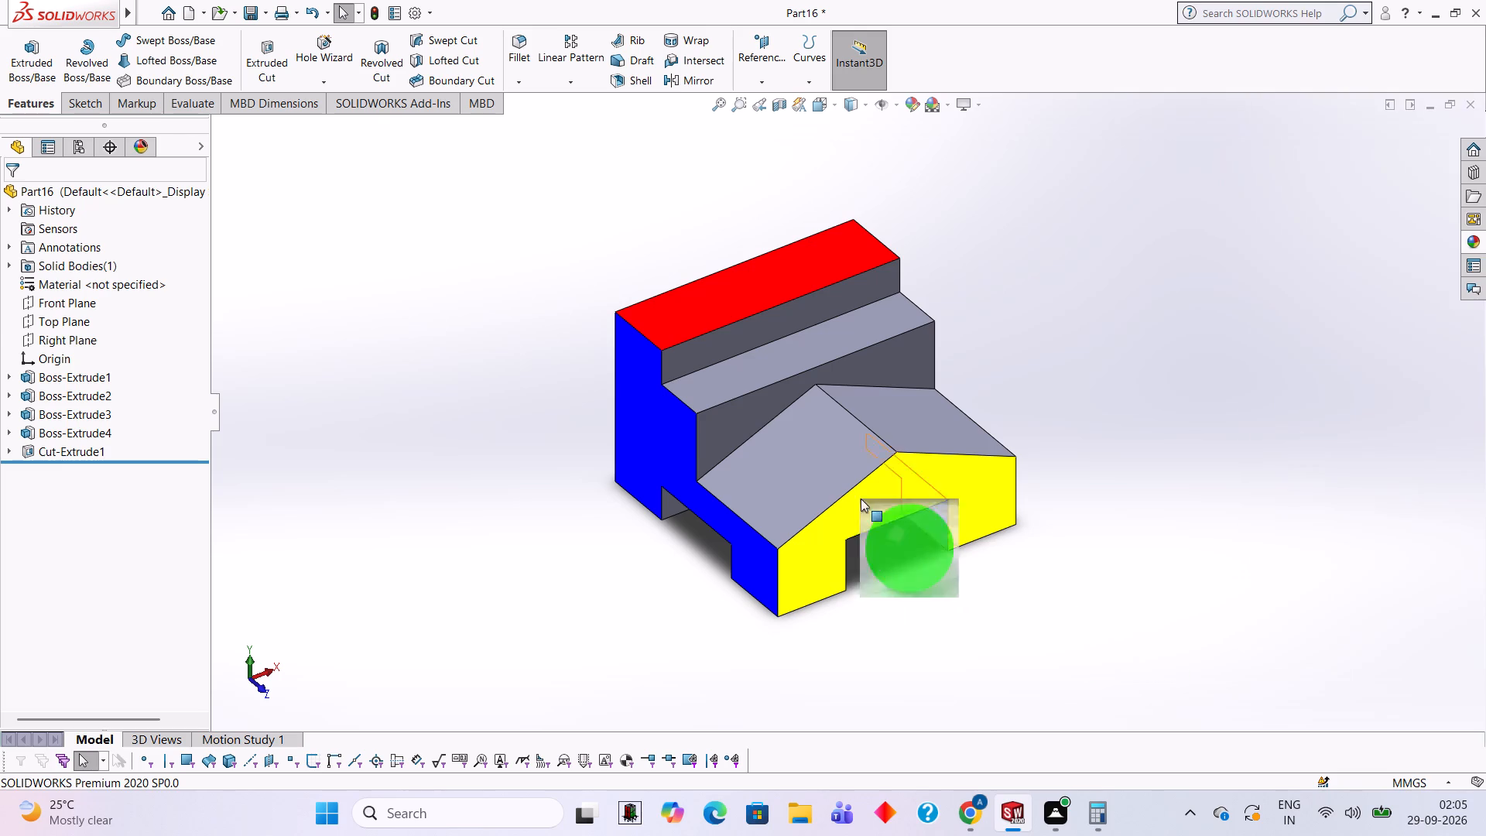
drag(861, 499, 737, 361)
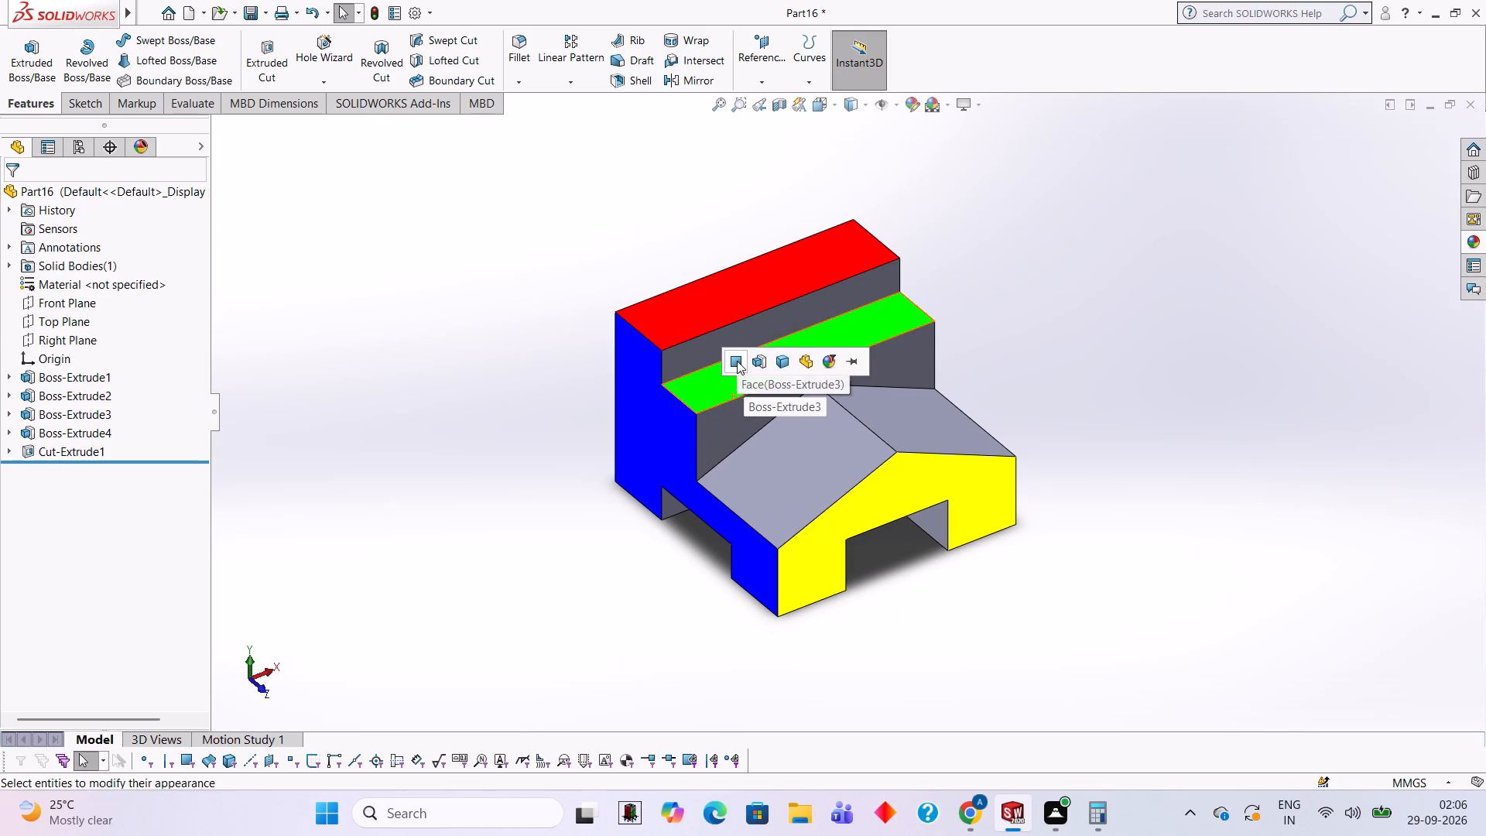
click(737, 361)
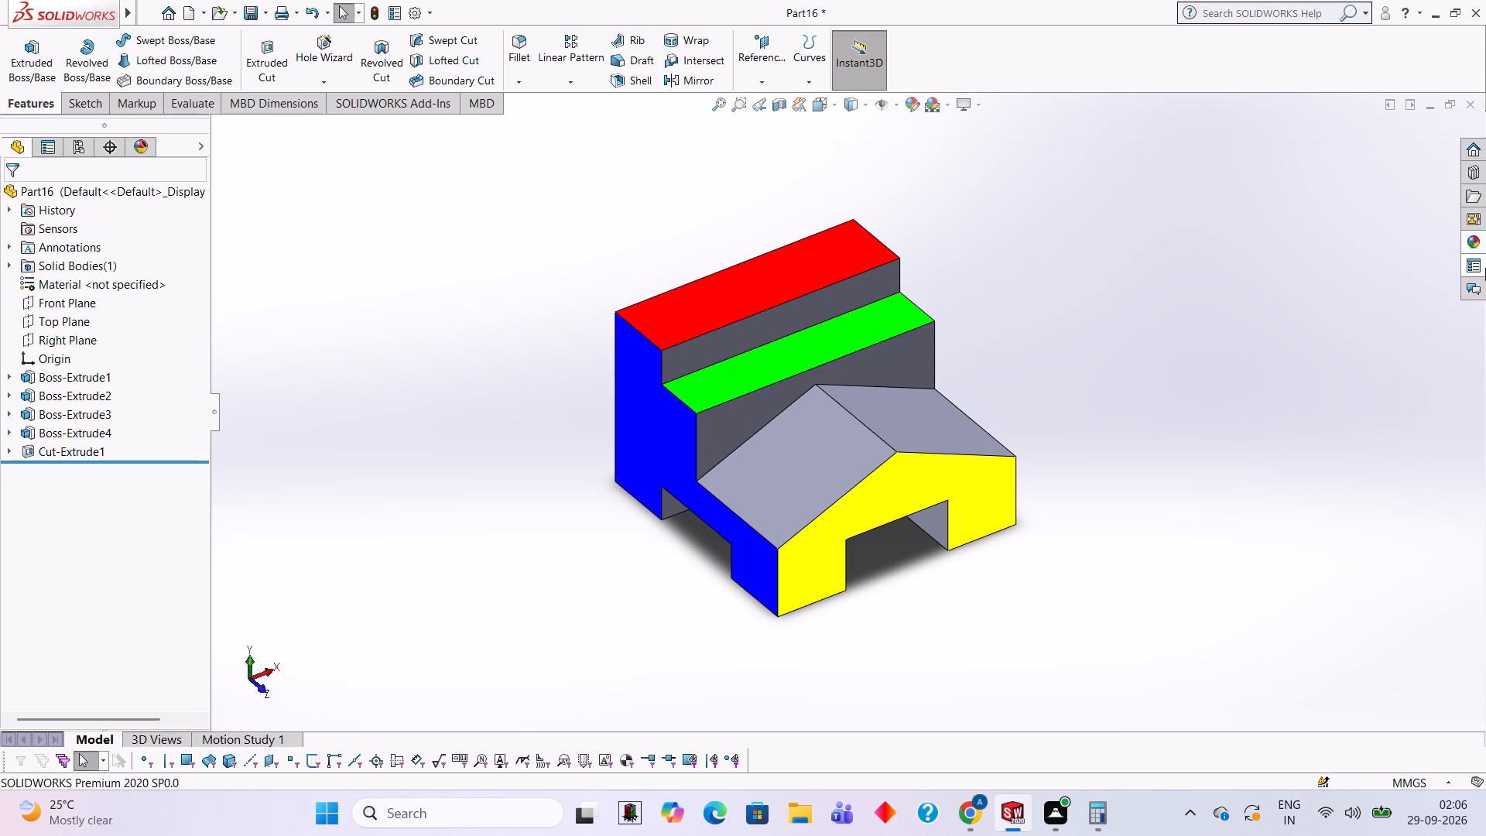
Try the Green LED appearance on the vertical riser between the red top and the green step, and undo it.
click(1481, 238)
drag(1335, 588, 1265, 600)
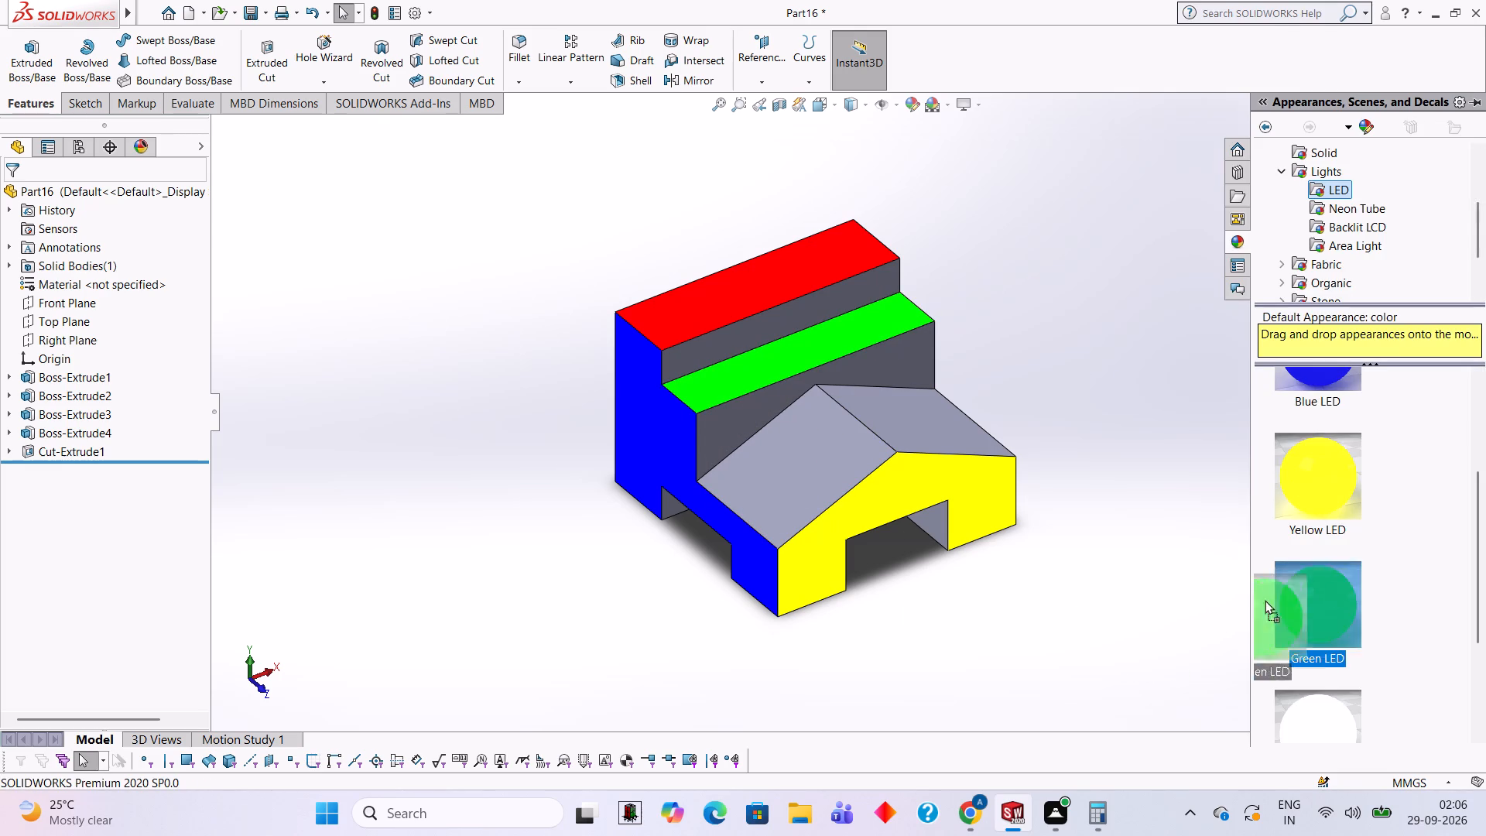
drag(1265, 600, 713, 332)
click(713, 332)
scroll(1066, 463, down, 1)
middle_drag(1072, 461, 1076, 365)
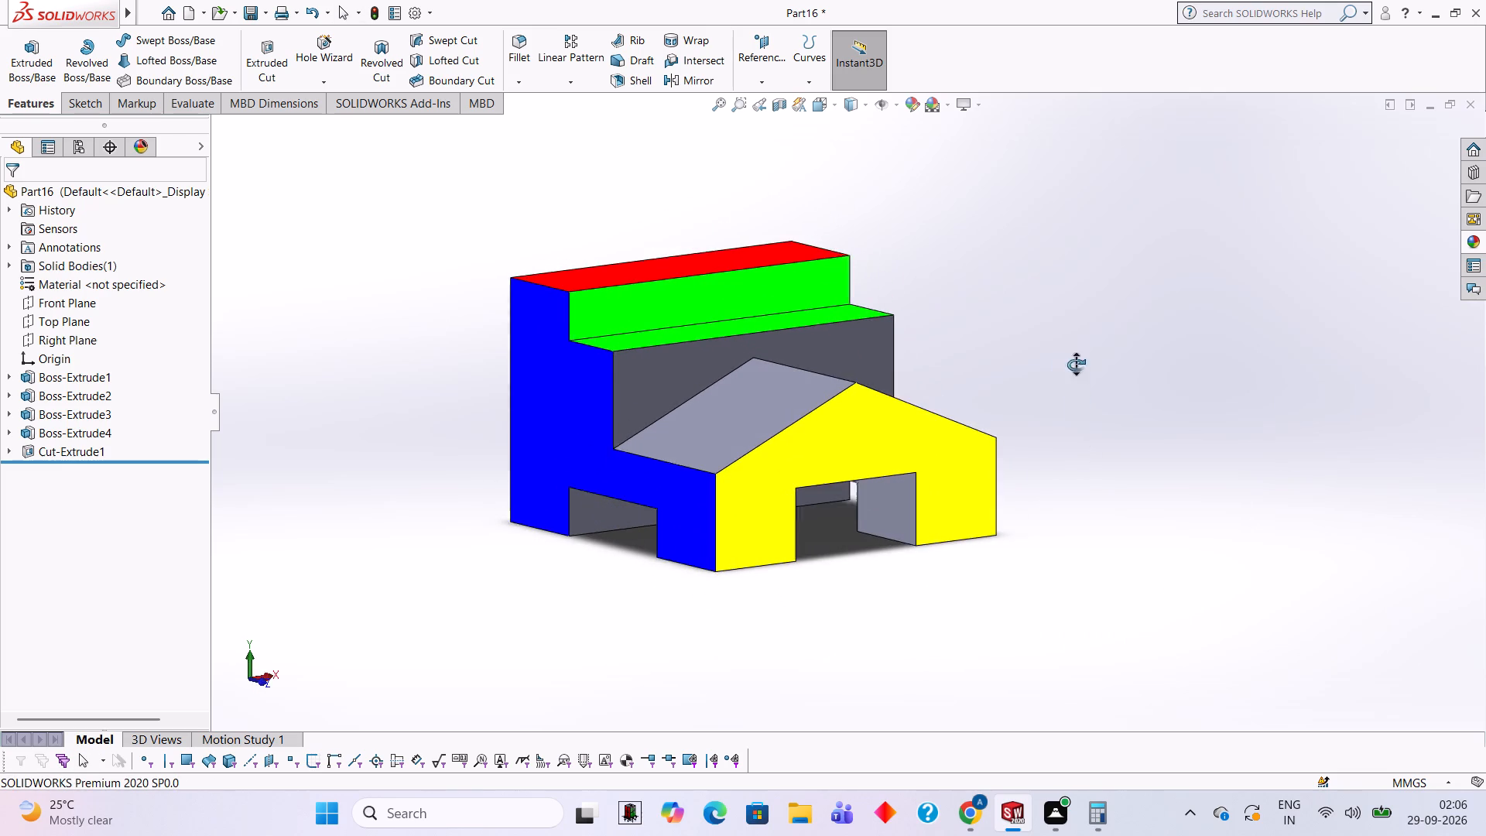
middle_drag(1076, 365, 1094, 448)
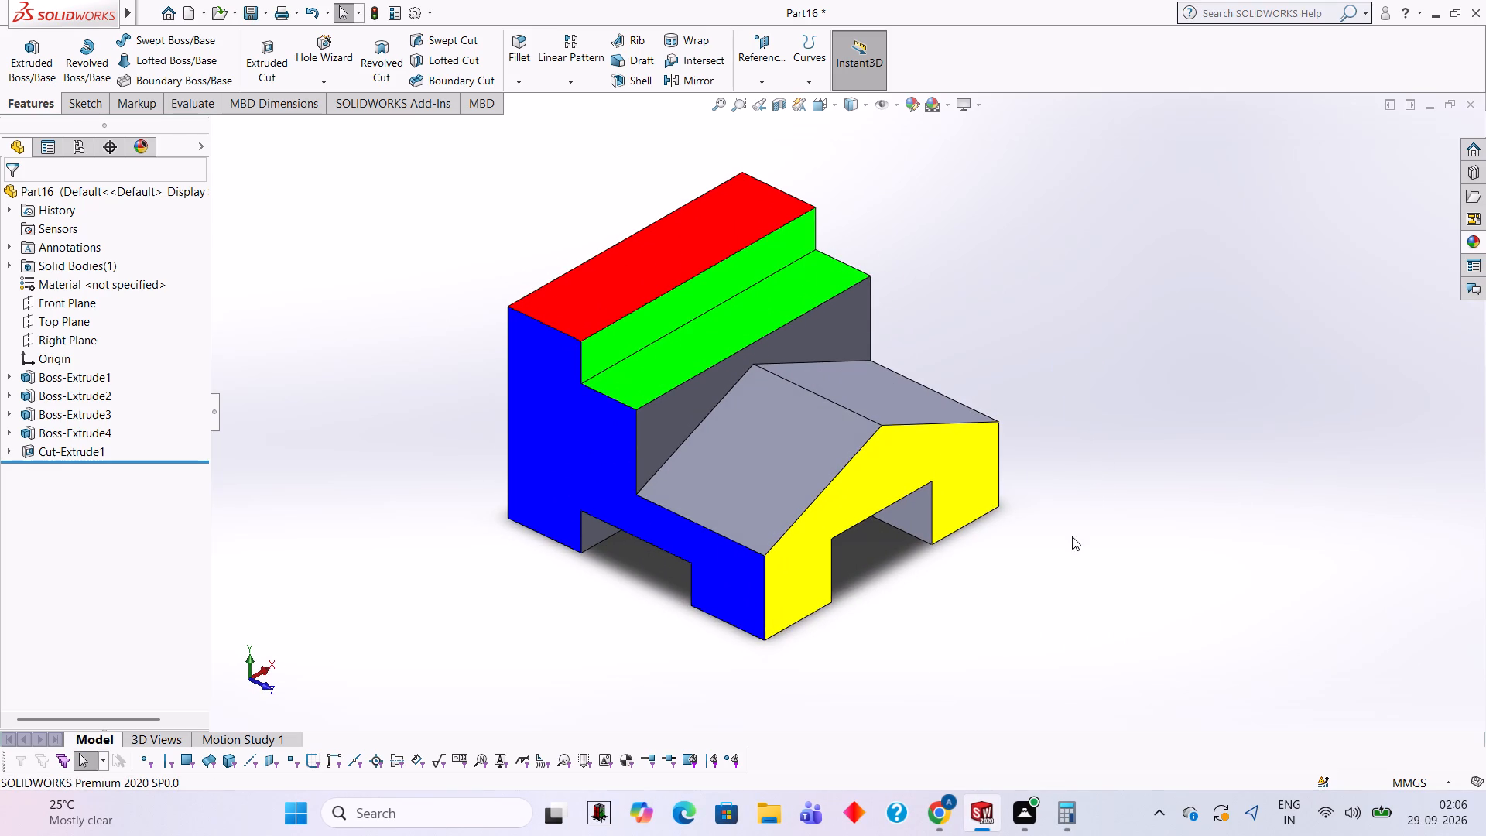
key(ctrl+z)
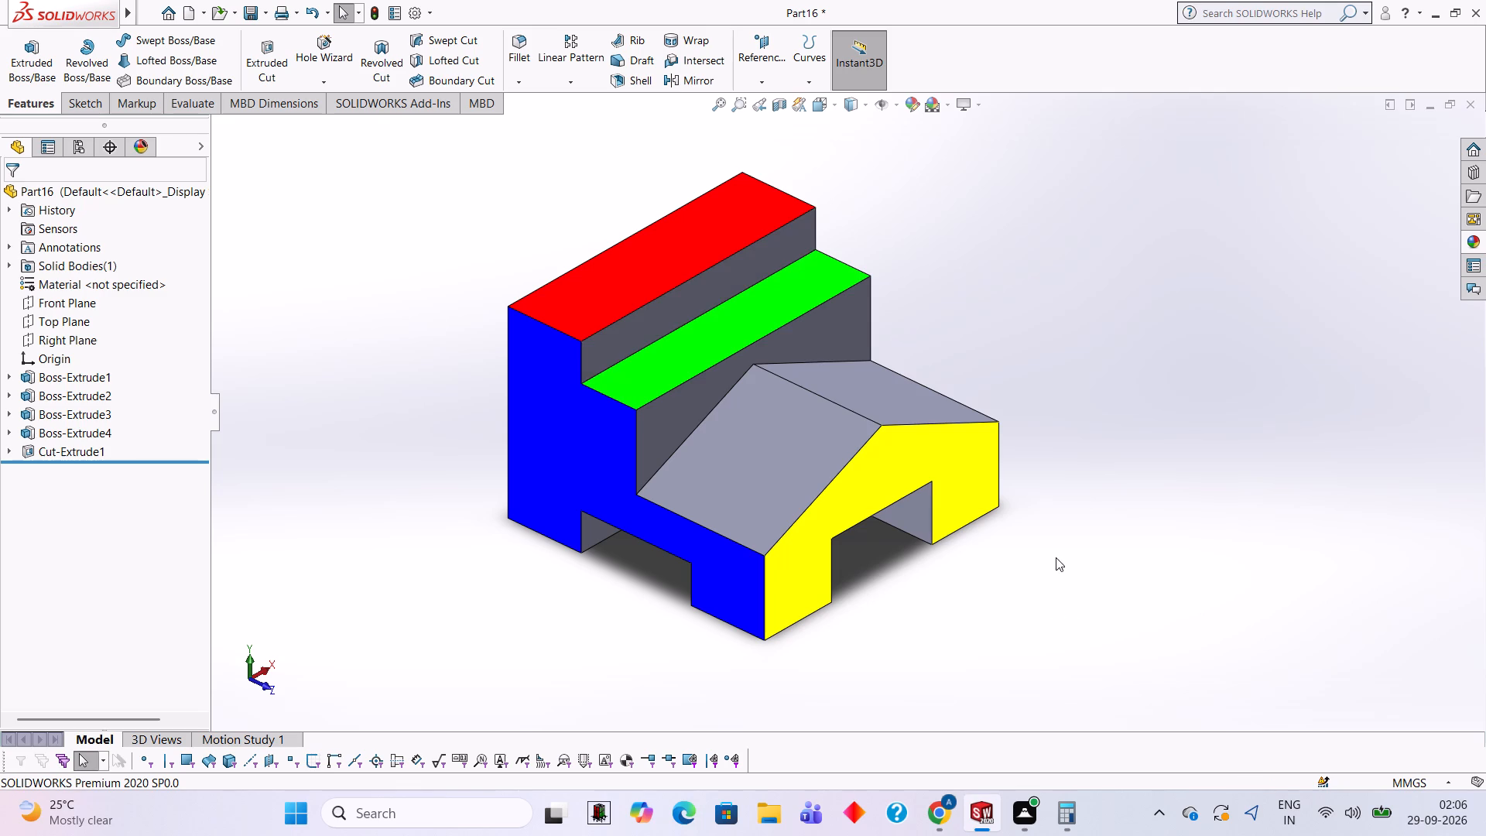
Apply the Red LED appearance to the vertical riser between the red top face and the green step face only.
scroll(704, 475, down, 2)
scroll(613, 196, down, 2)
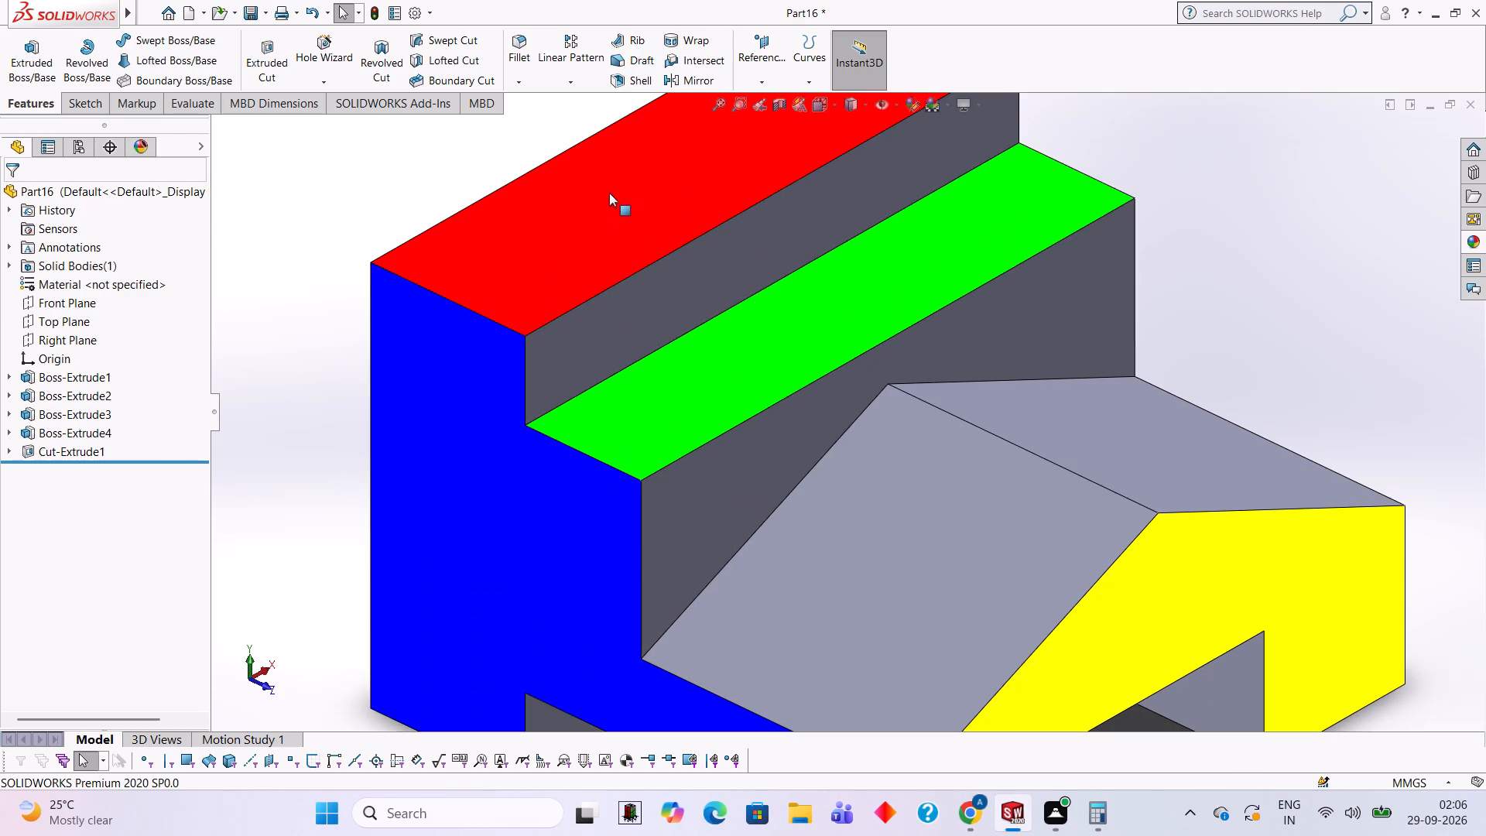
click(1481, 240)
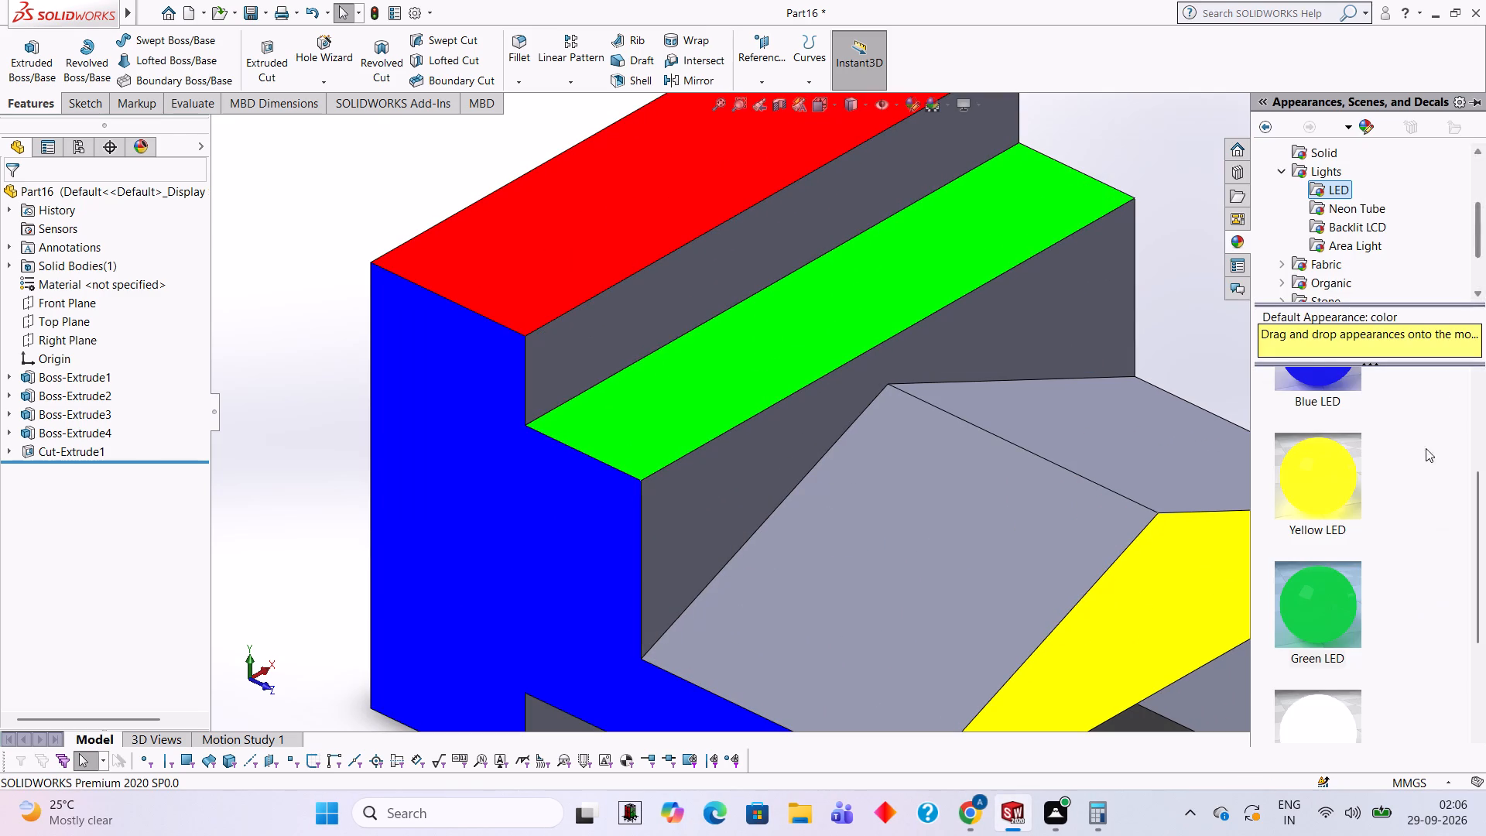
scroll(1322, 484, up, 2)
drag(1345, 413, 1189, 425)
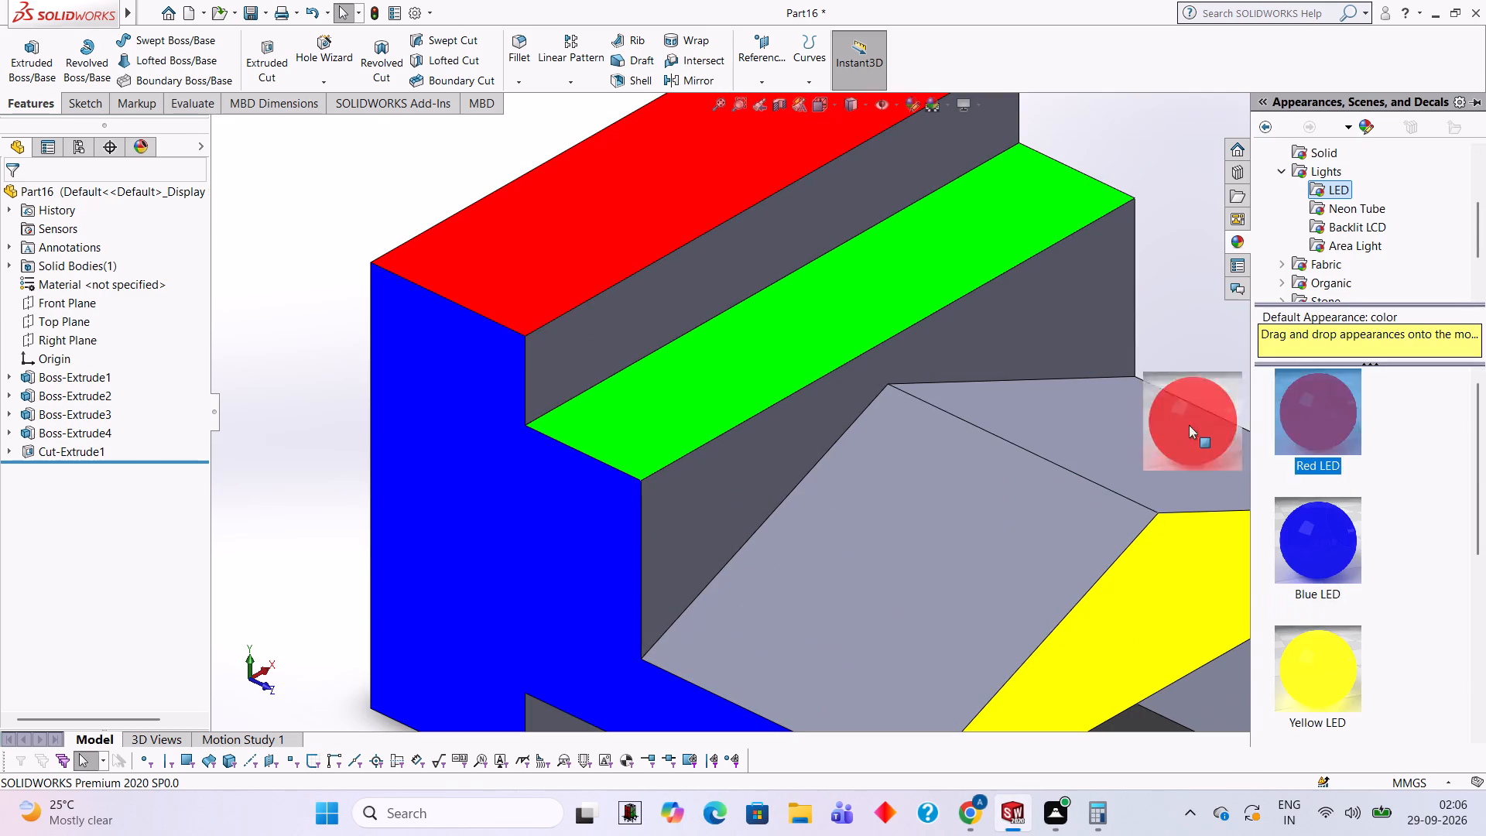
drag(1189, 425, 600, 337)
click(600, 337)
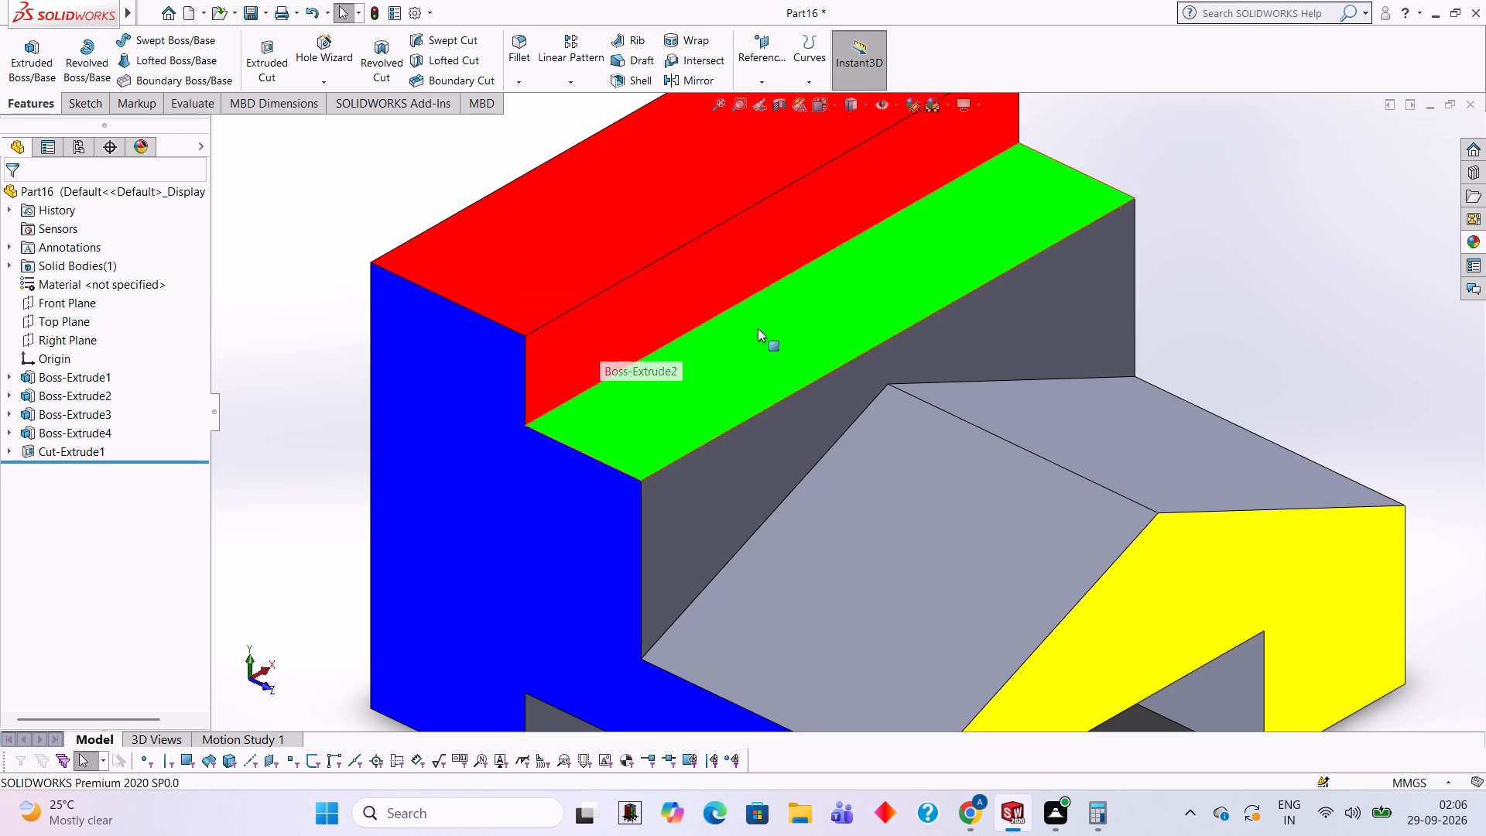
Apply the Green LED appearance to the vertical riser between the green step and the gabled boss, as a face-only appearance.
scroll(758, 328, up, 4)
middle_drag(861, 375, 868, 375)
scroll(835, 509, down, 2)
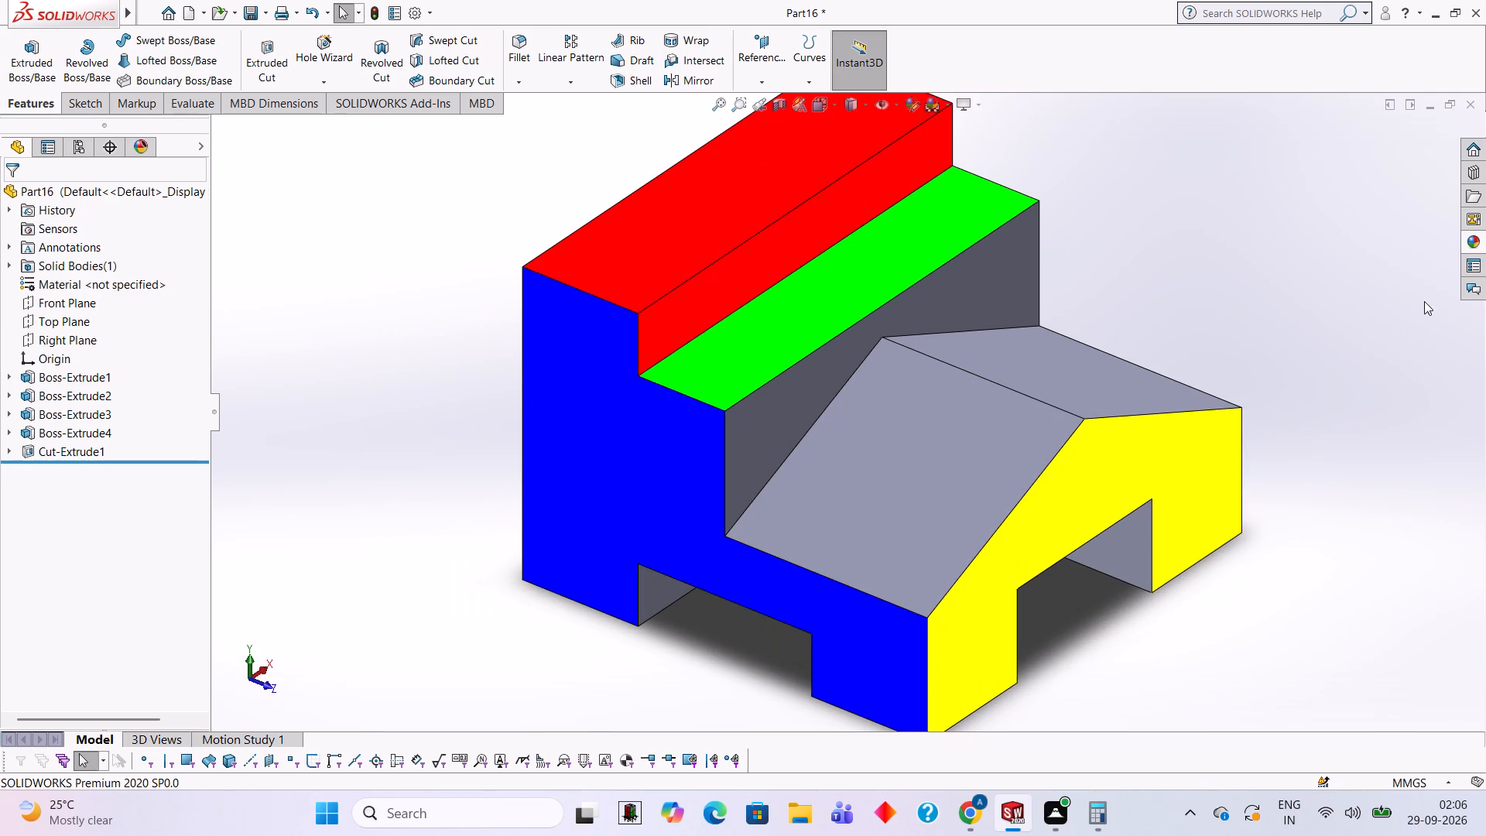
click(1471, 246)
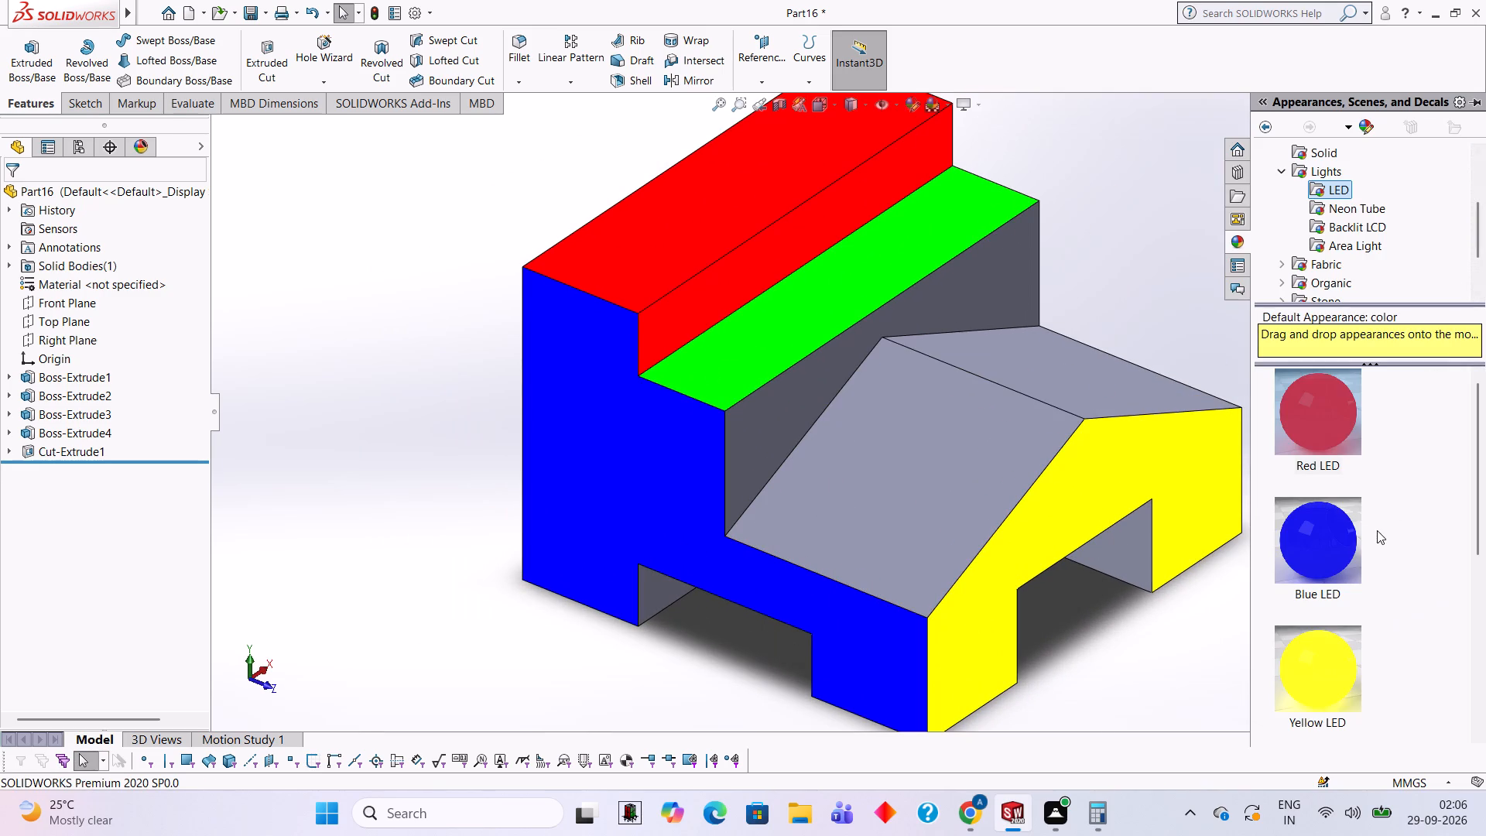
scroll(1377, 530, down, 3)
drag(1338, 443, 801, 469)
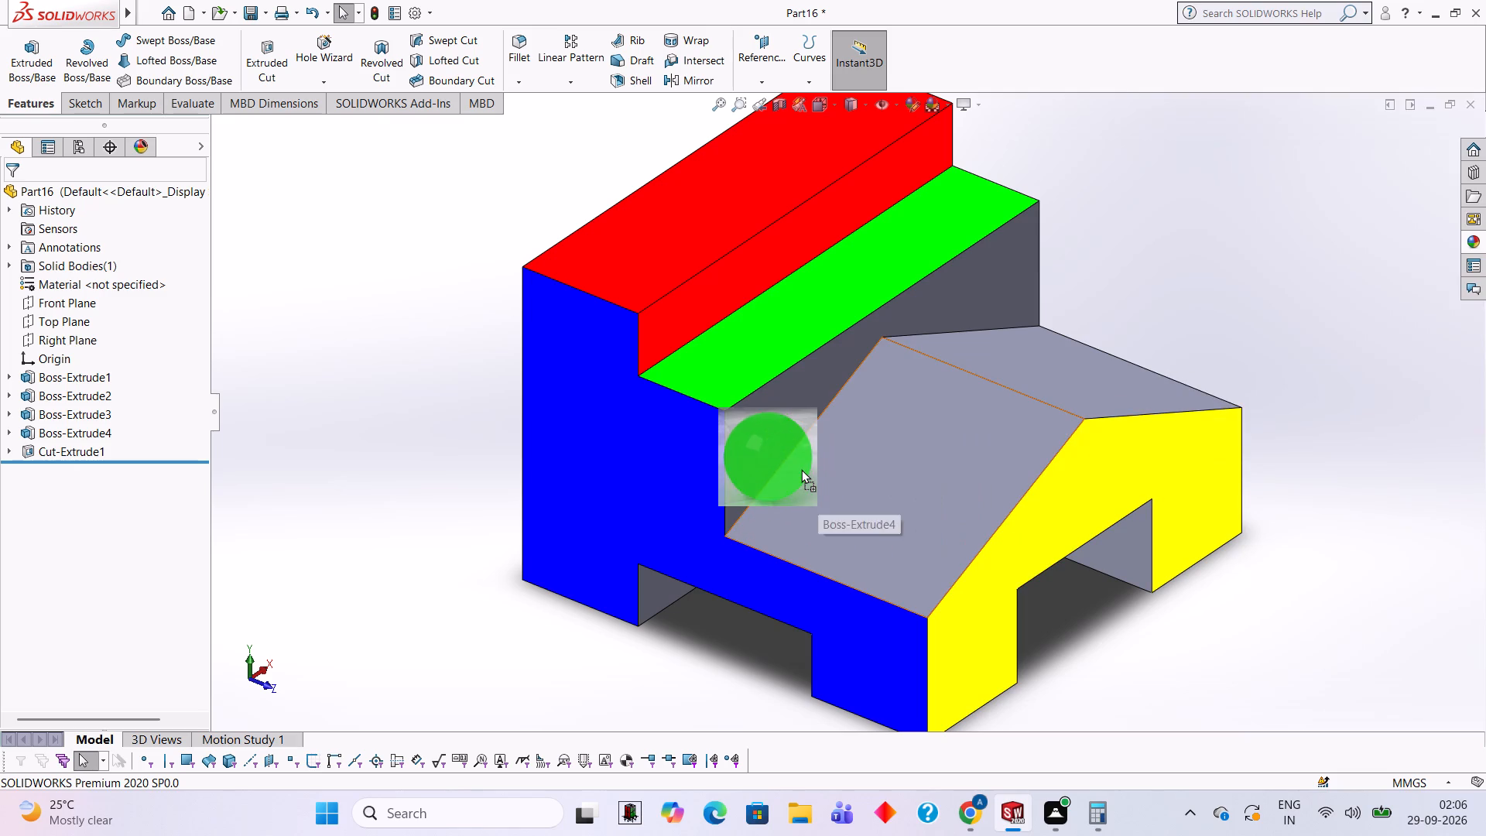
drag(801, 469, 788, 450)
click(788, 450)
Examine the coloured steps, side face and gabled boss from several angles and distances.
scroll(854, 480, up, 4)
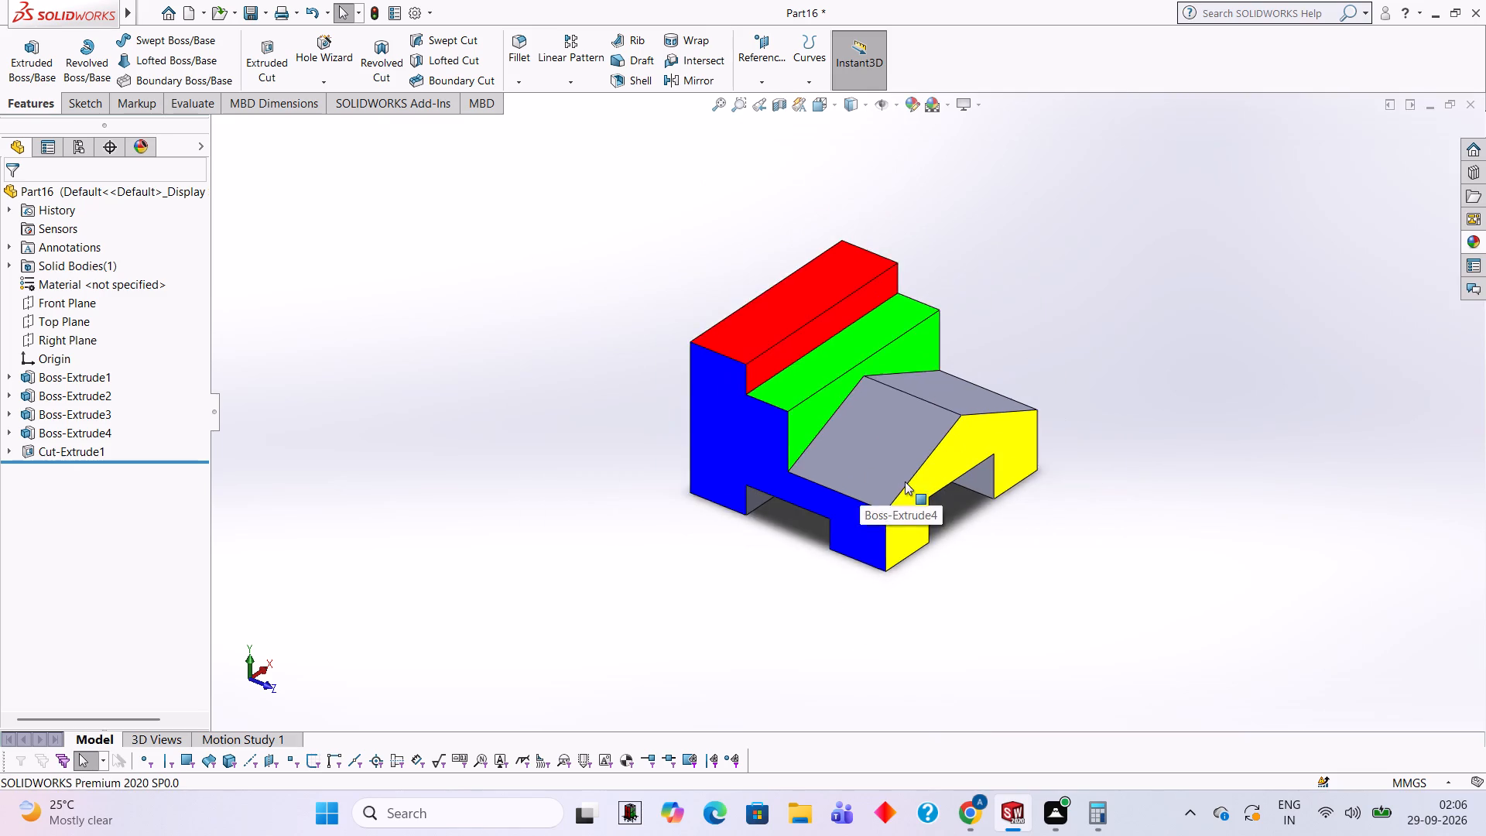
middle_drag(905, 481, 876, 452)
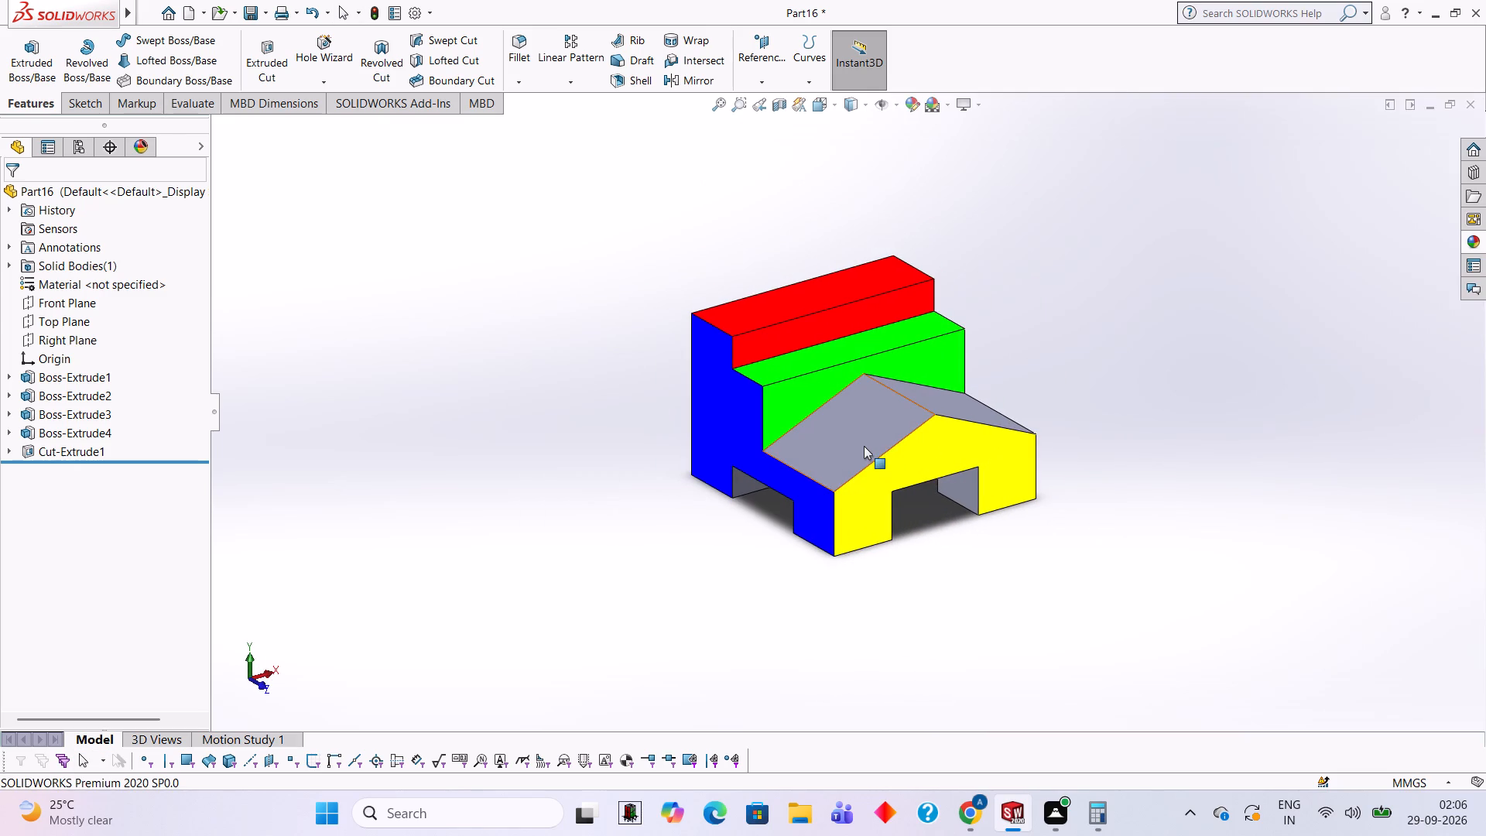
scroll(946, 549, up, 1)
middle_click(946, 543)
scroll(946, 543, down, 1)
scroll(899, 320, up, 1)
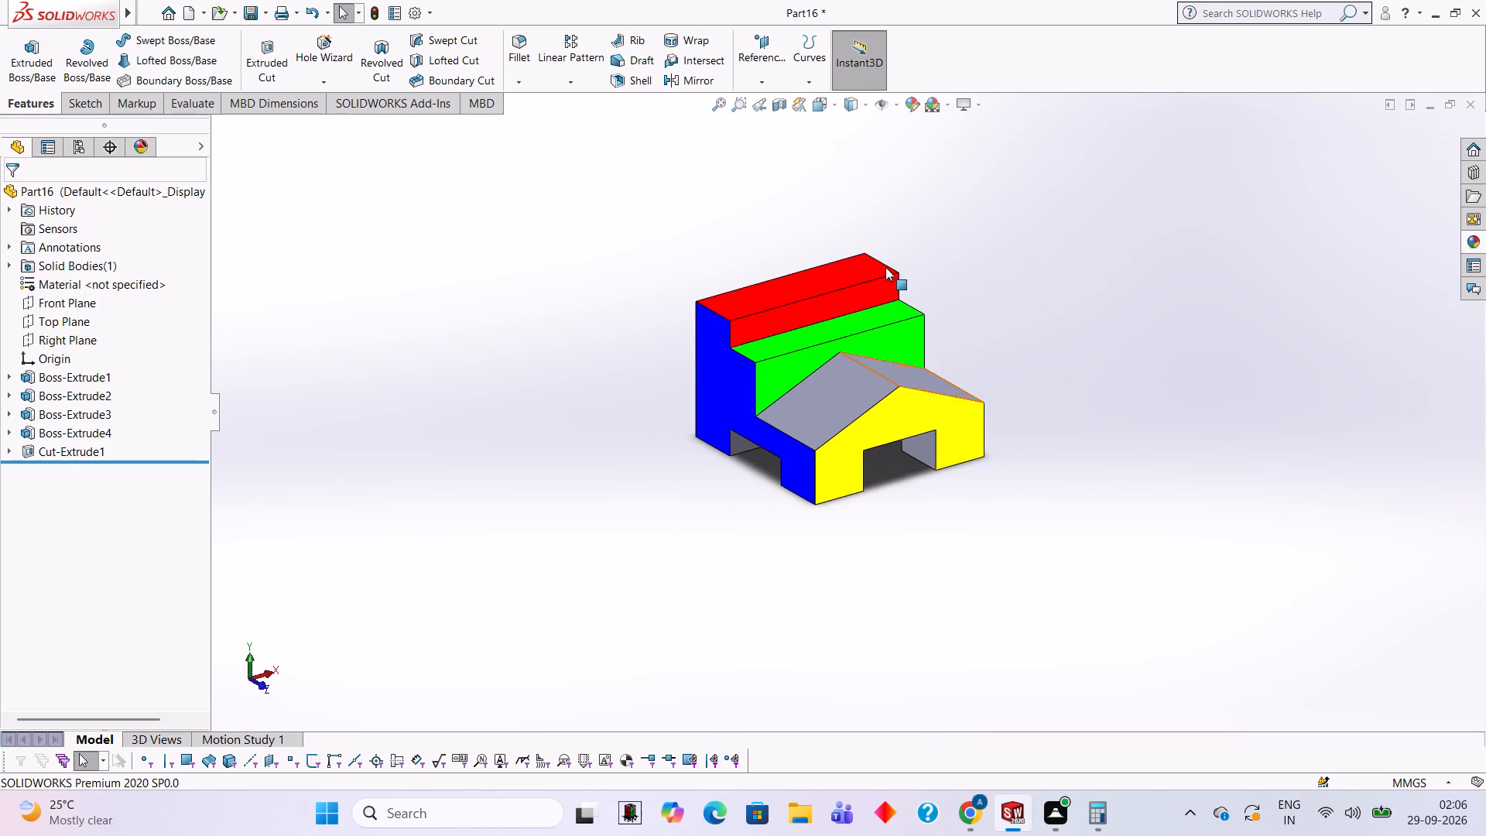
scroll(902, 235, down, 1)
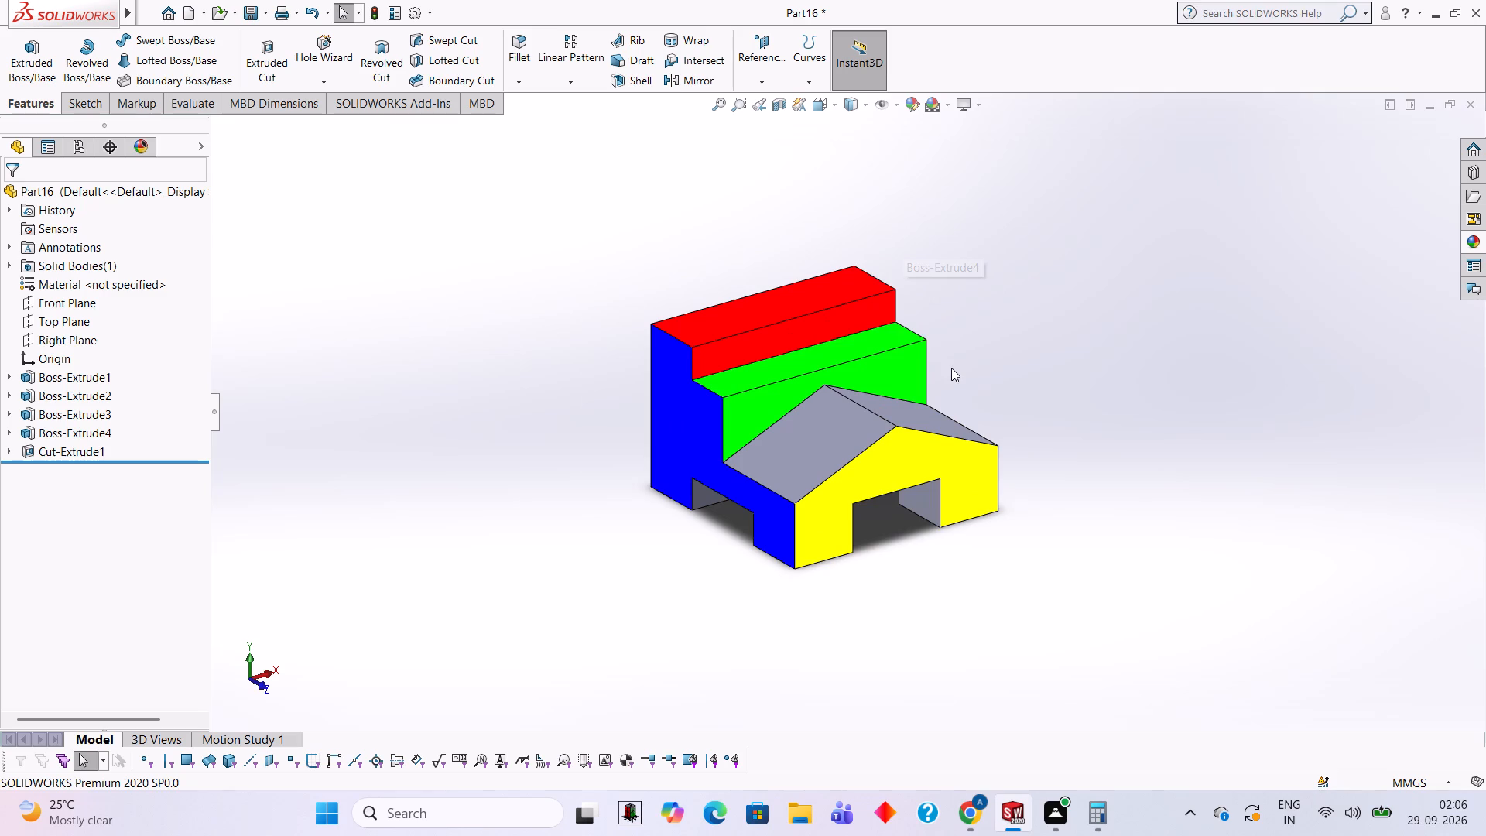
scroll(951, 368, down, 1)
middle_click(951, 368)
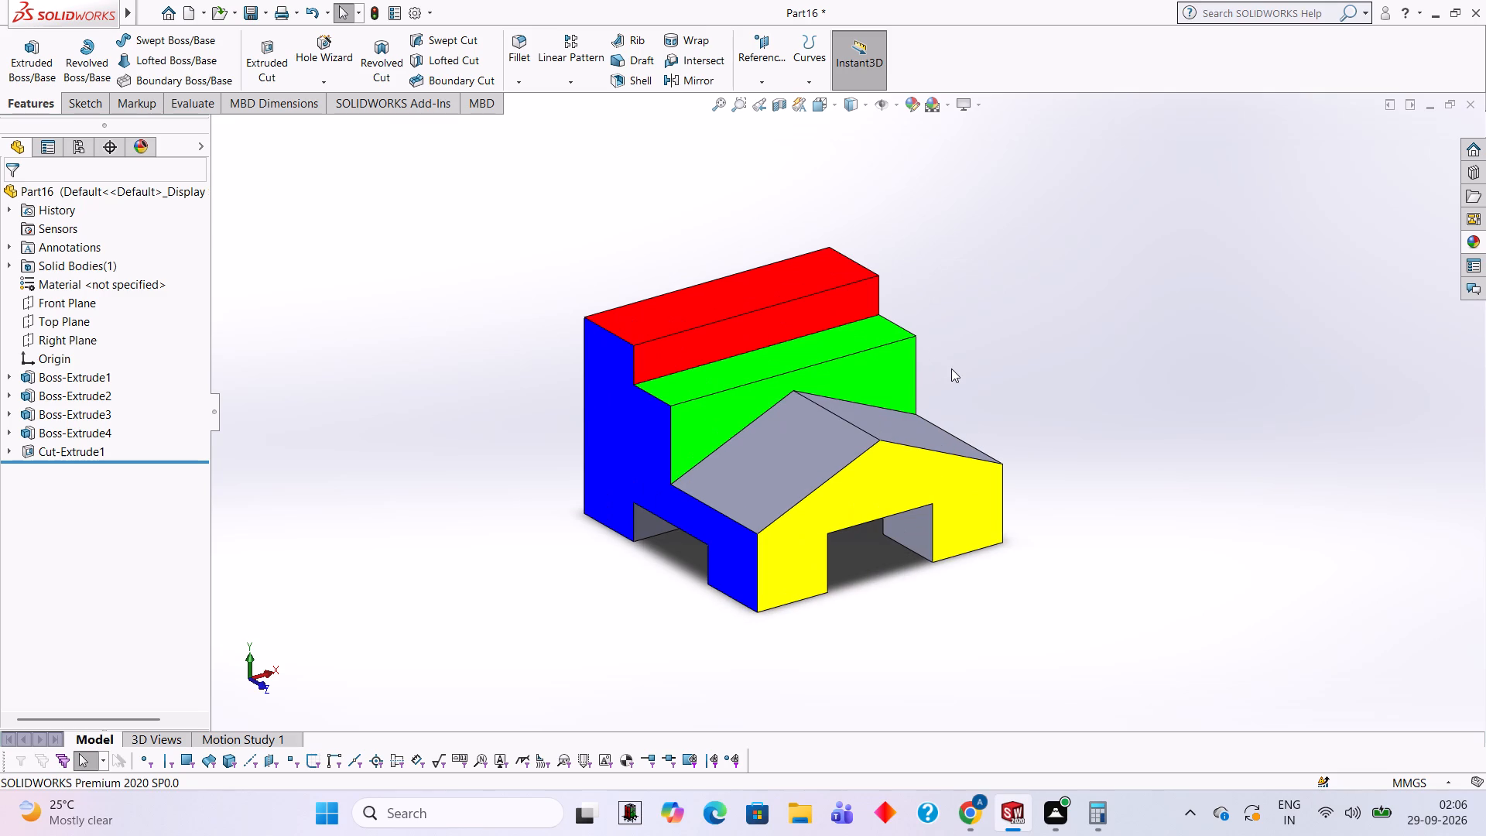
middle_drag(948, 371, 991, 427)
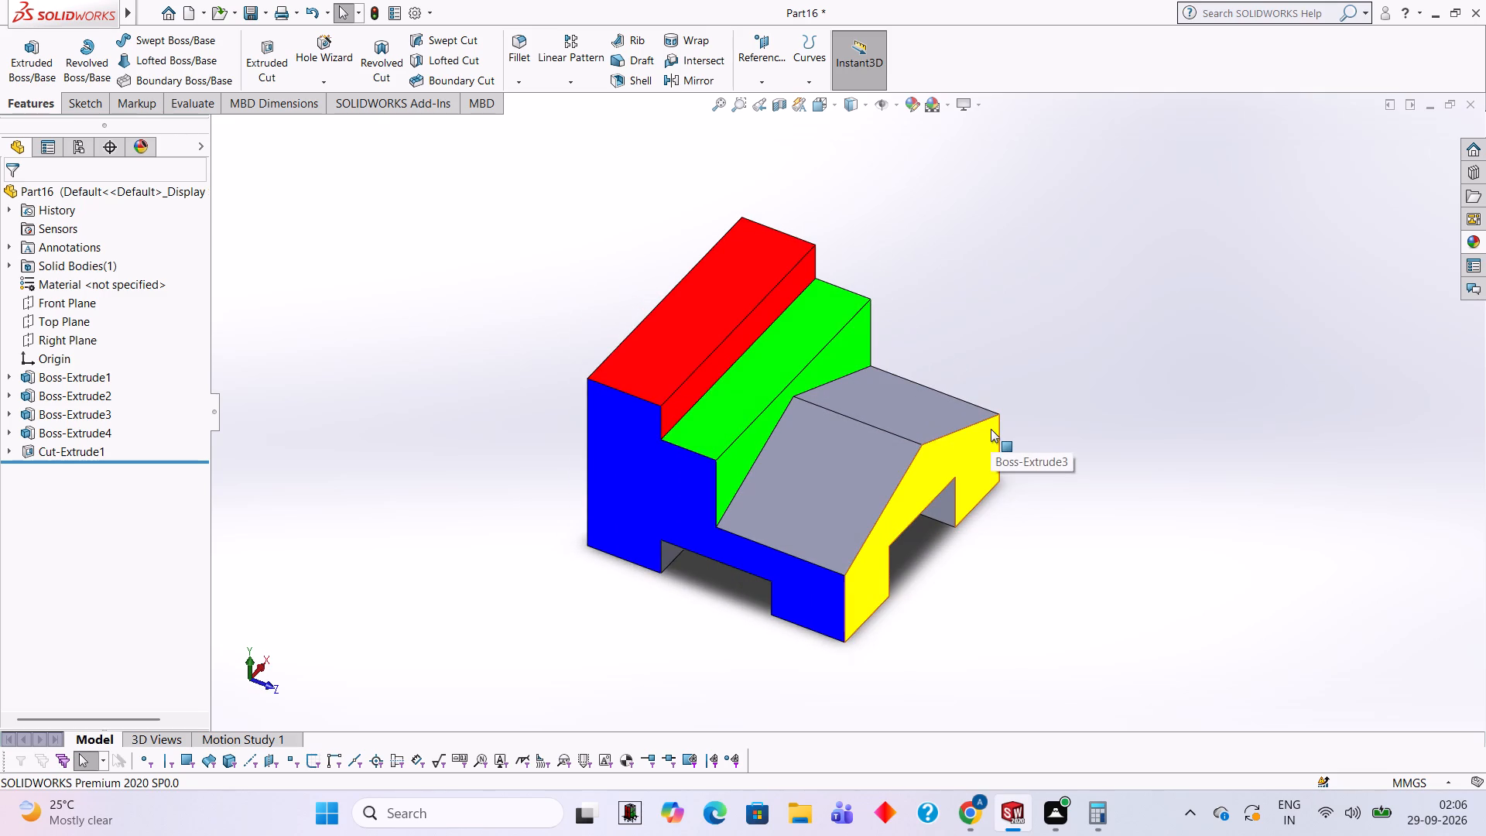
scroll(915, 358, down, 1)
middle_drag(946, 339, 923, 327)
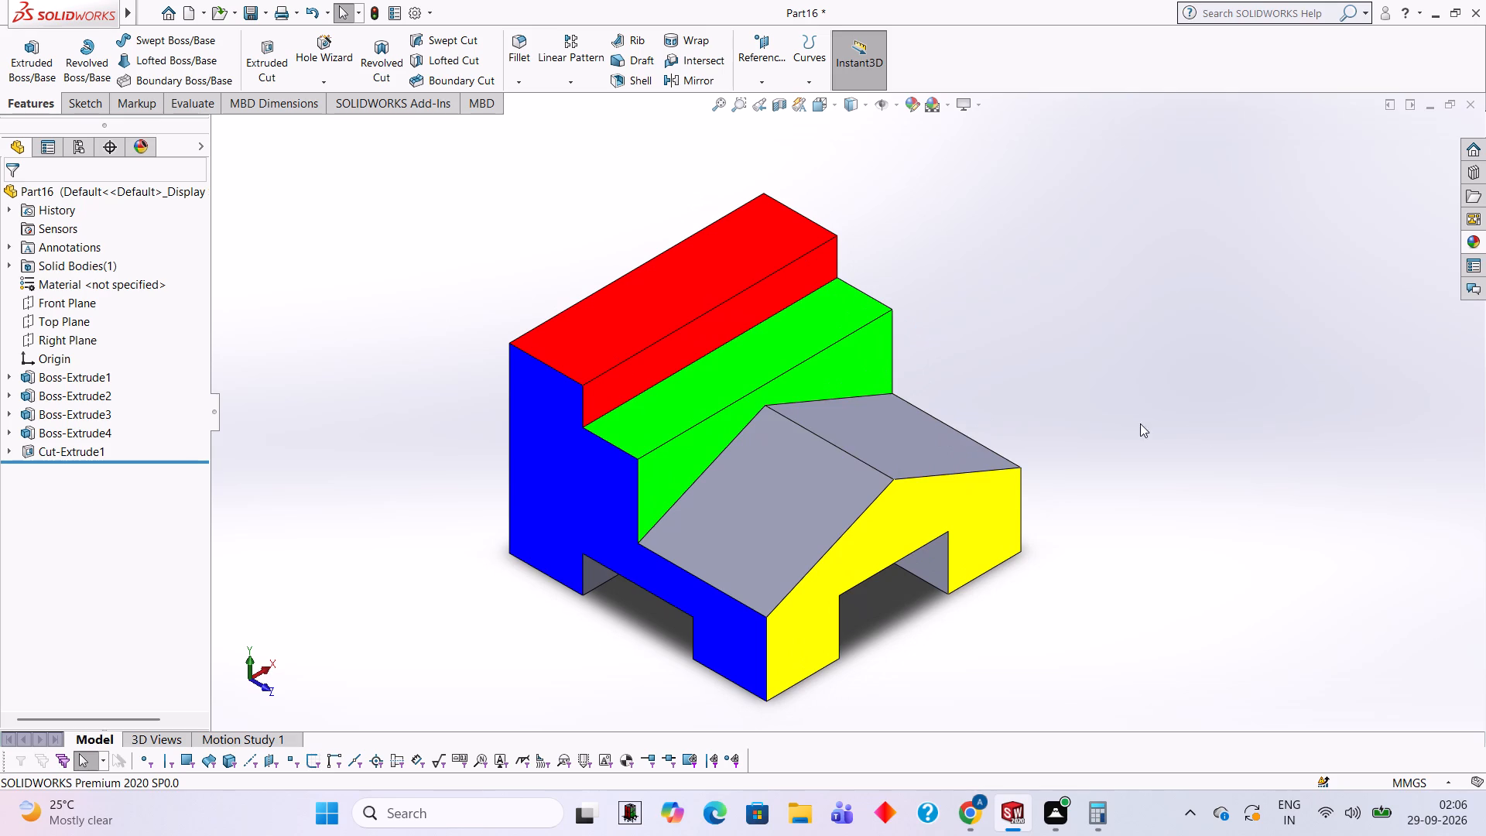
Apply the Red LED appearance to the gabled boss's sloping roof face that meets the visible blue stepped side face only.
click(1481, 238)
scroll(1278, 557, down, 4)
scroll(1322, 565, up, 3)
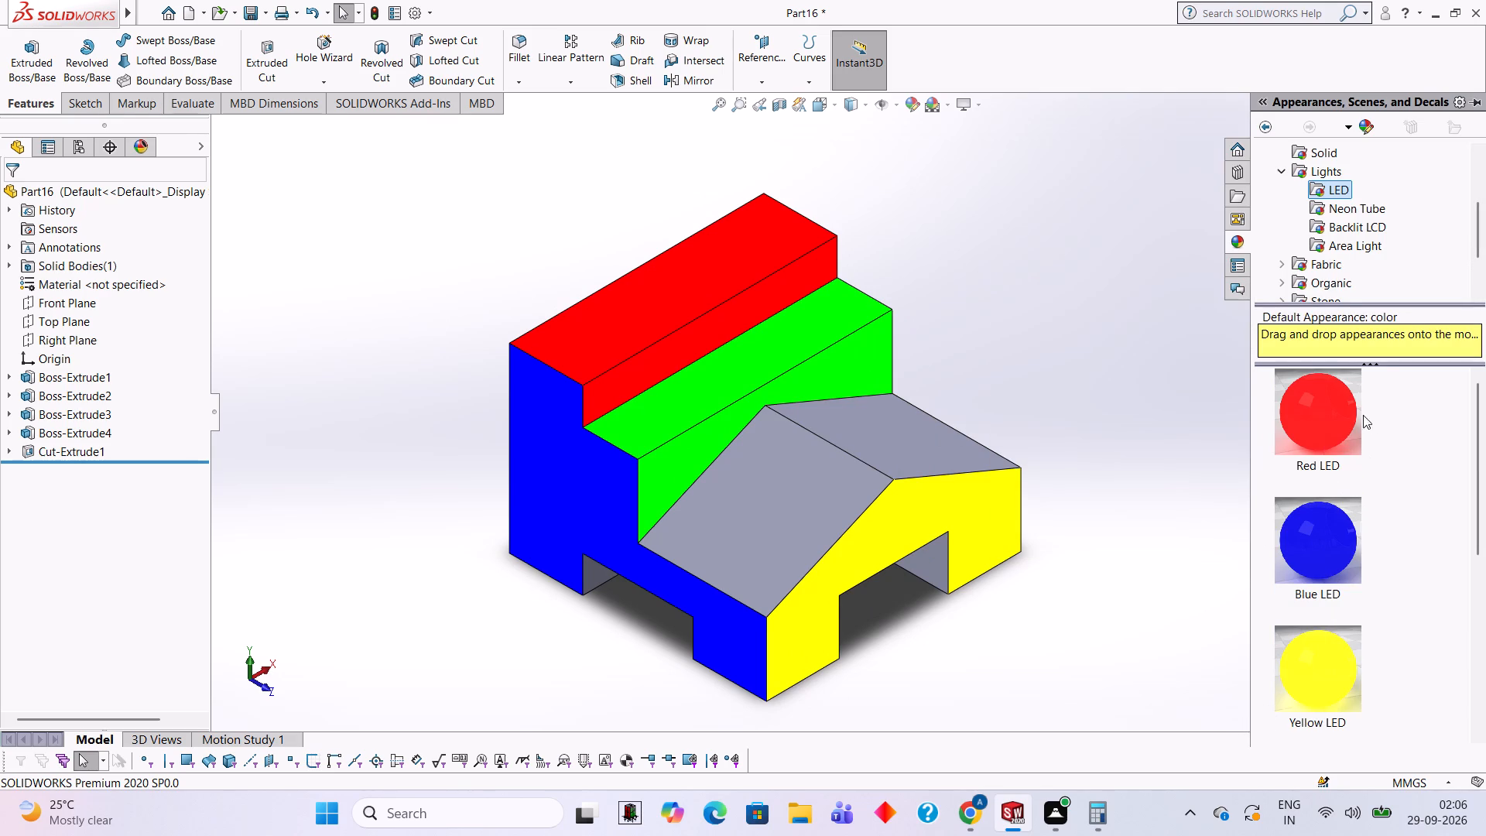
drag(1323, 413, 782, 485)
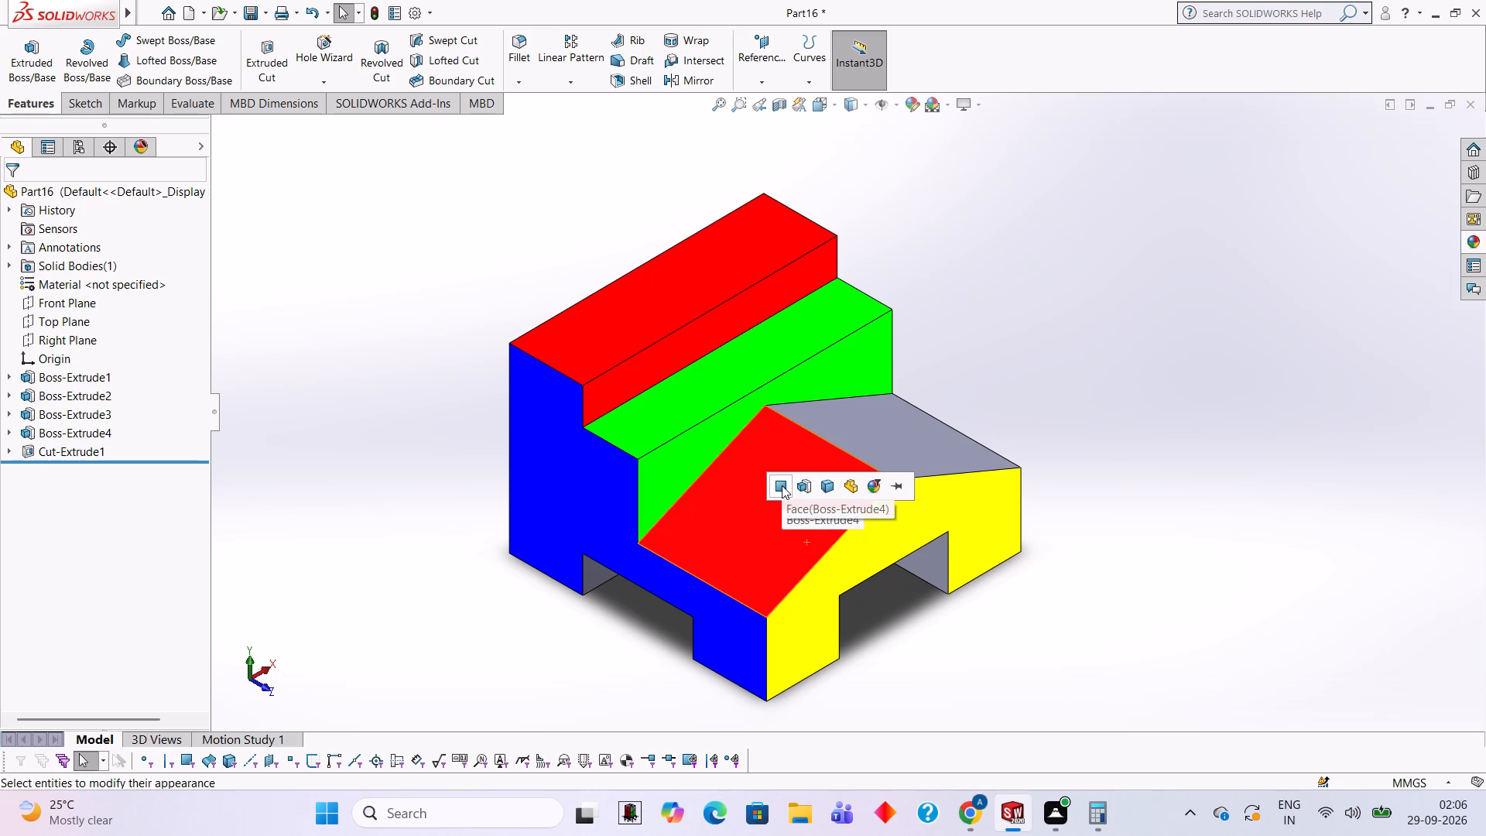
click(782, 485)
scroll(1074, 471, up, 1)
middle_drag(1074, 471, 974, 505)
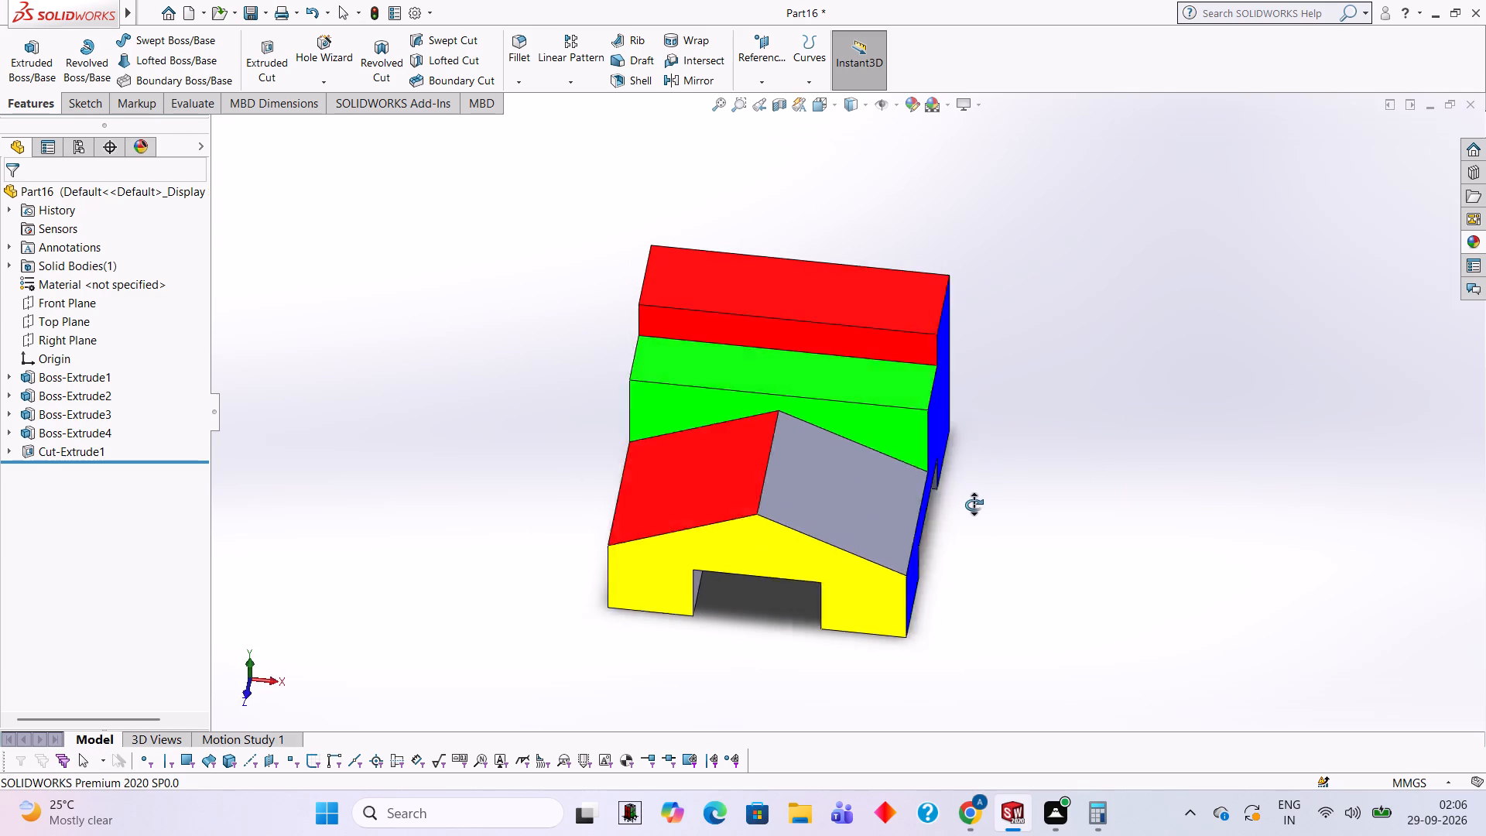
middle_drag(974, 505, 968, 505)
scroll(936, 567, down, 1)
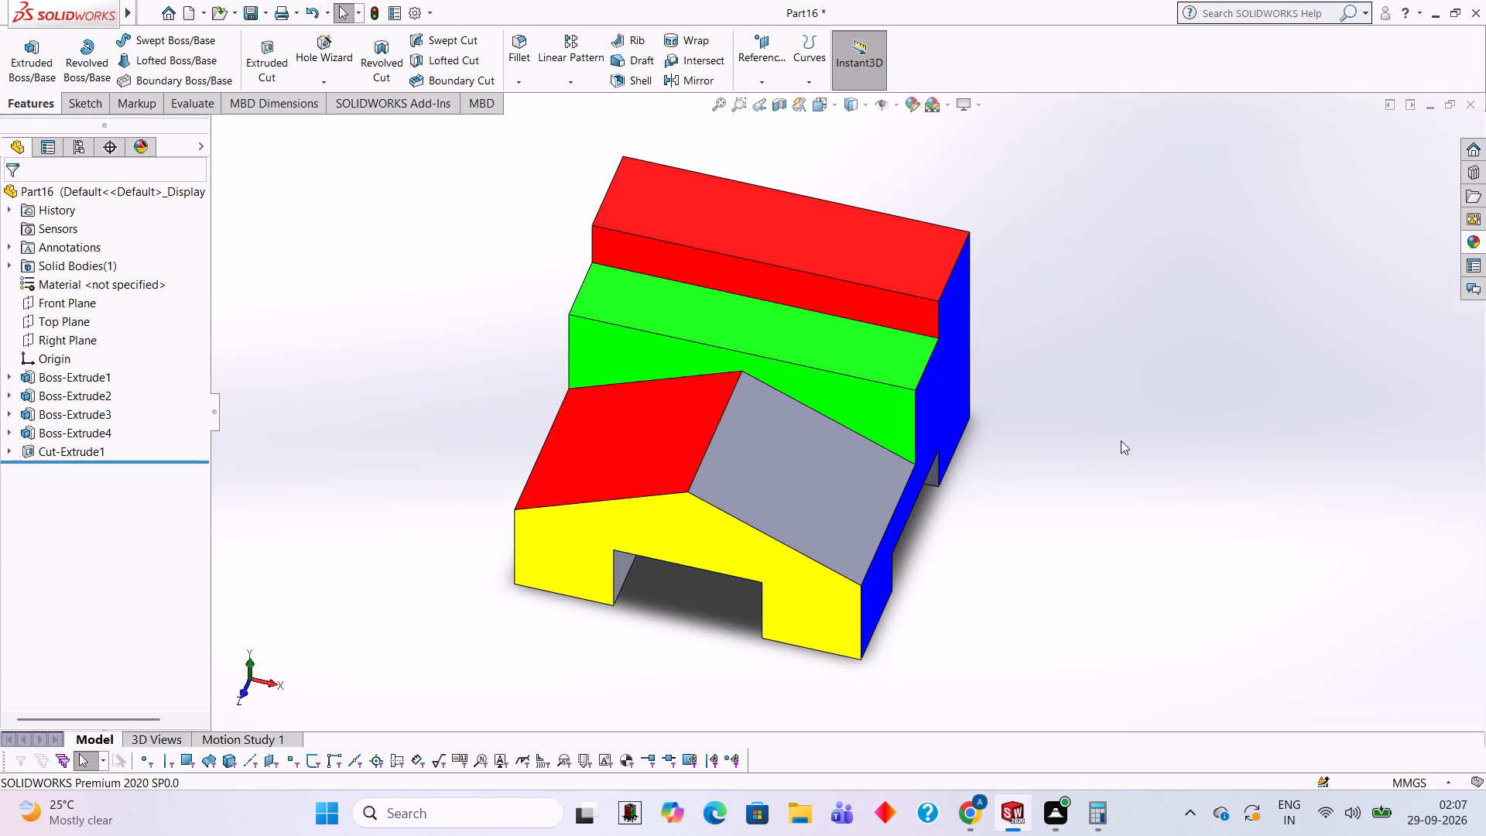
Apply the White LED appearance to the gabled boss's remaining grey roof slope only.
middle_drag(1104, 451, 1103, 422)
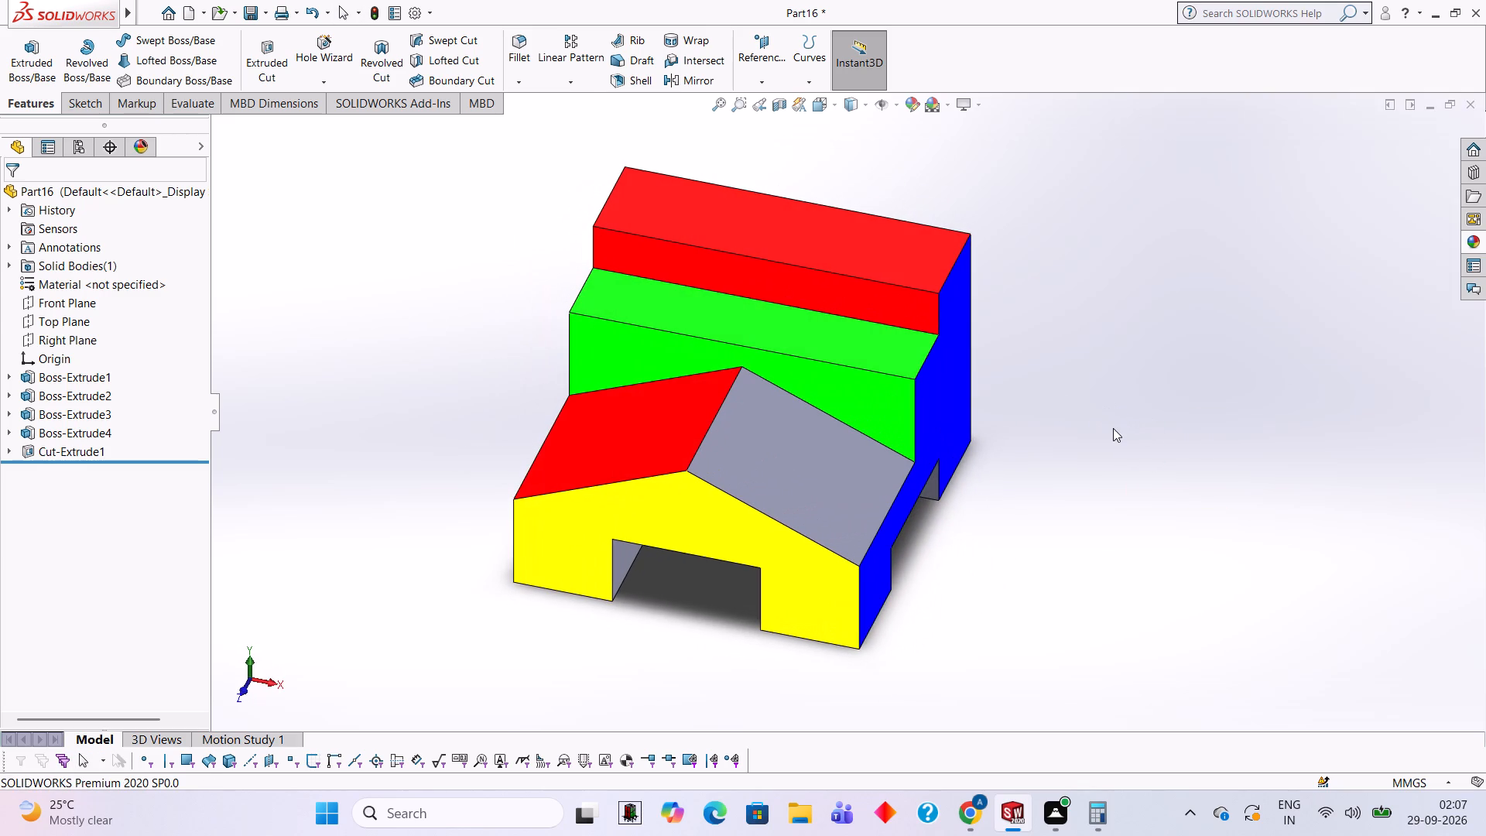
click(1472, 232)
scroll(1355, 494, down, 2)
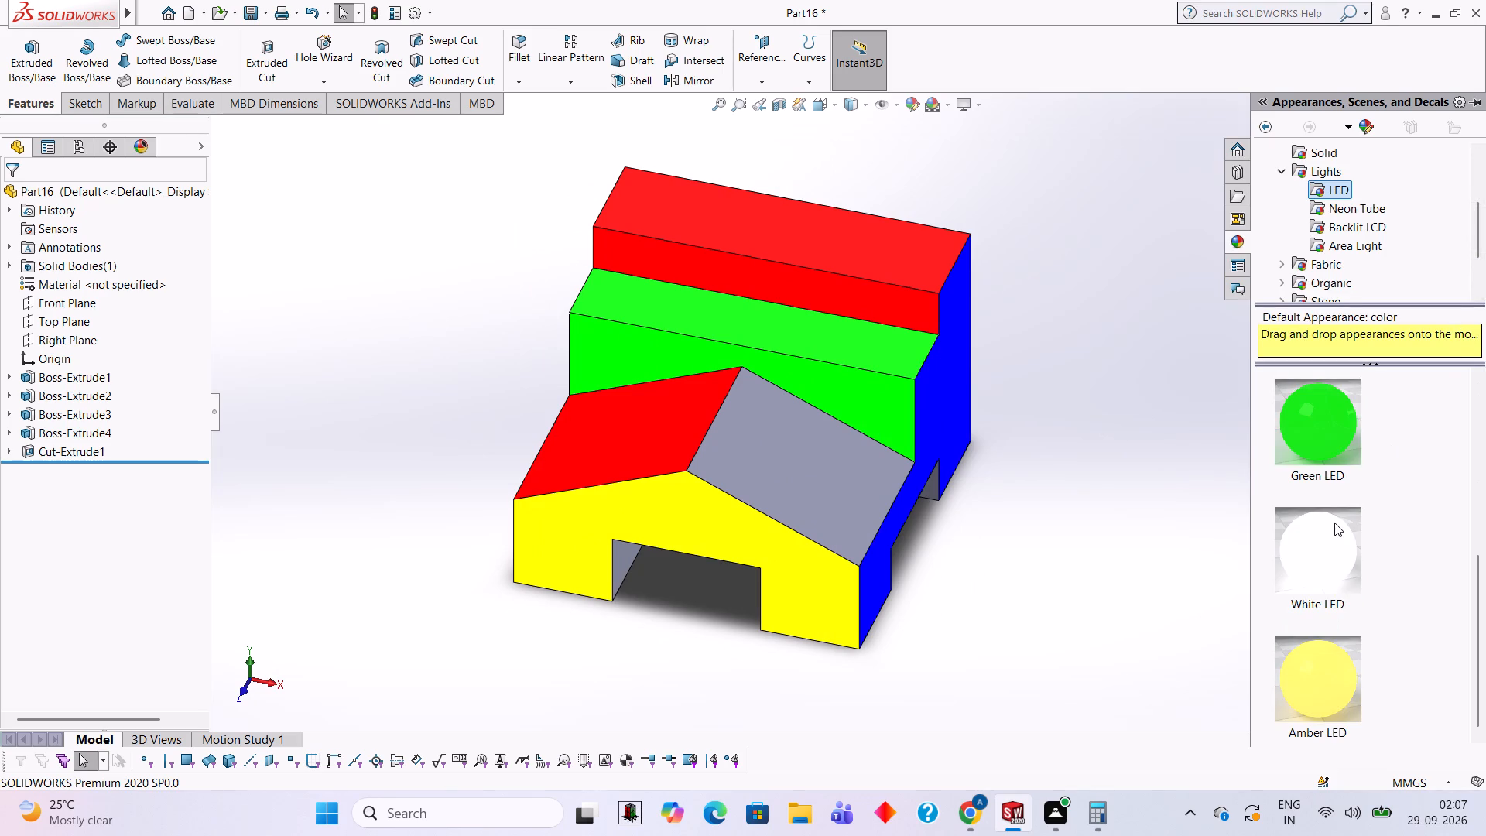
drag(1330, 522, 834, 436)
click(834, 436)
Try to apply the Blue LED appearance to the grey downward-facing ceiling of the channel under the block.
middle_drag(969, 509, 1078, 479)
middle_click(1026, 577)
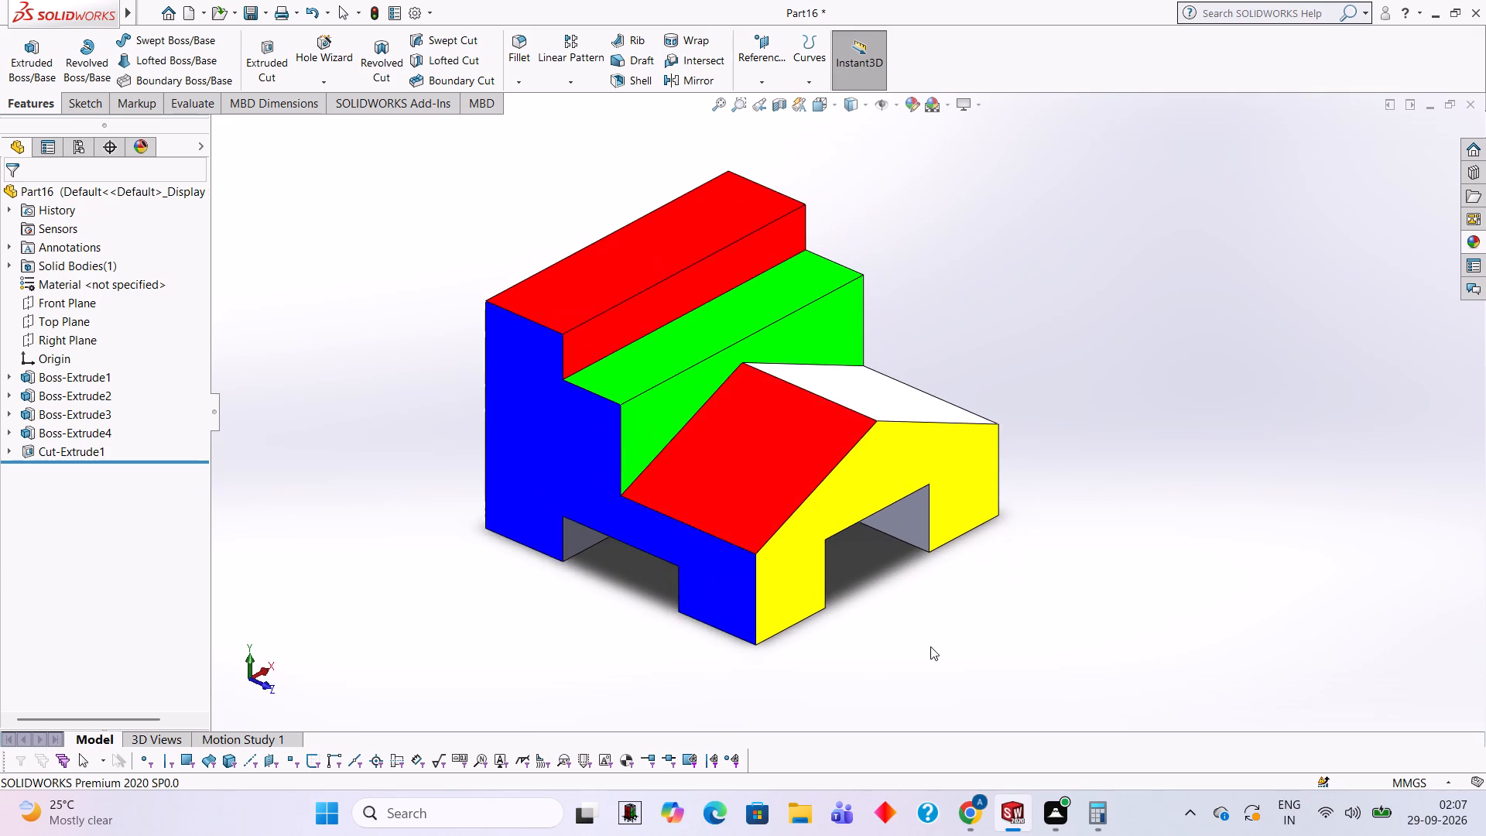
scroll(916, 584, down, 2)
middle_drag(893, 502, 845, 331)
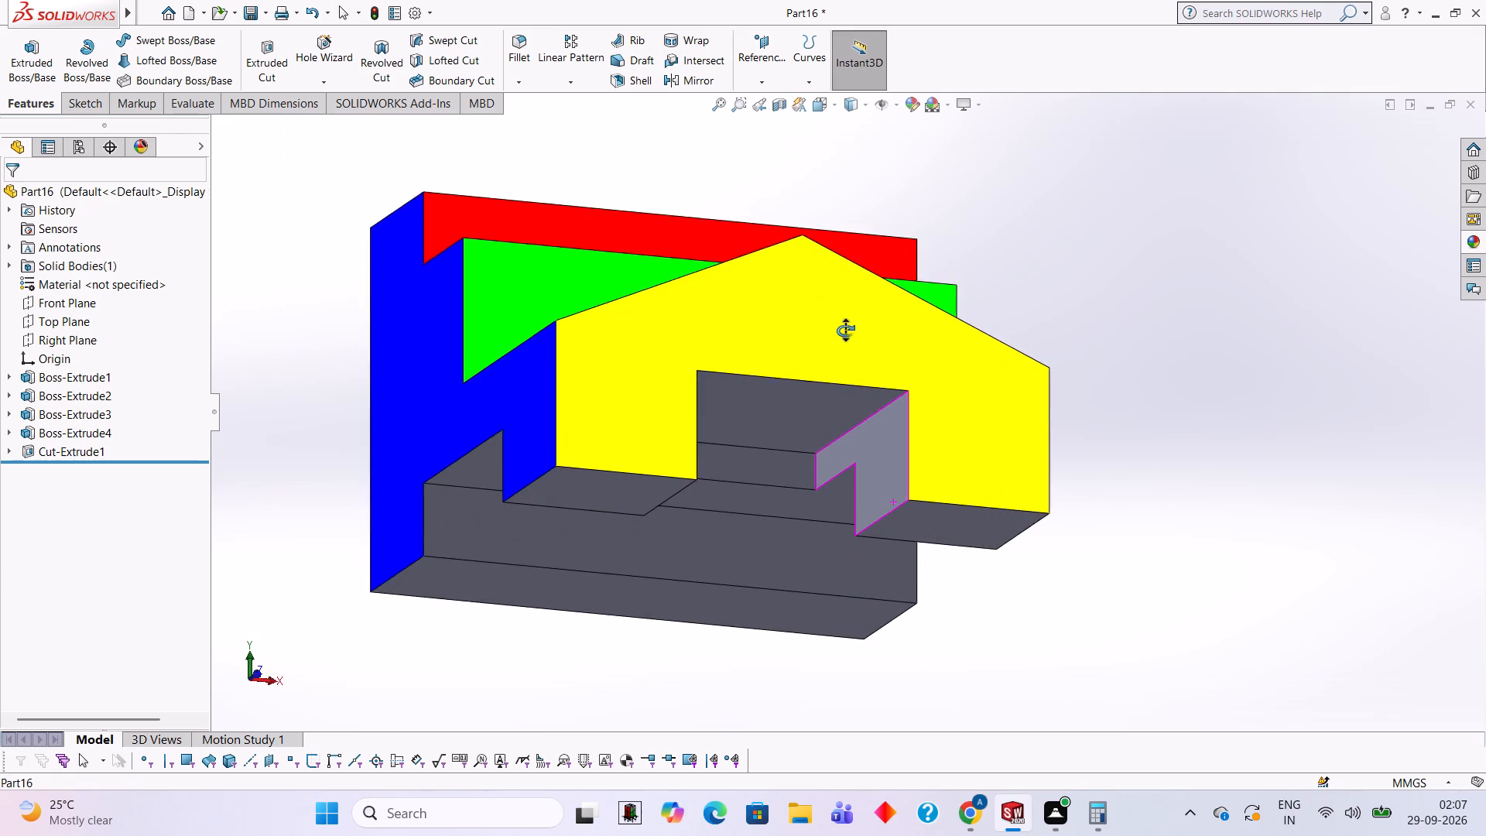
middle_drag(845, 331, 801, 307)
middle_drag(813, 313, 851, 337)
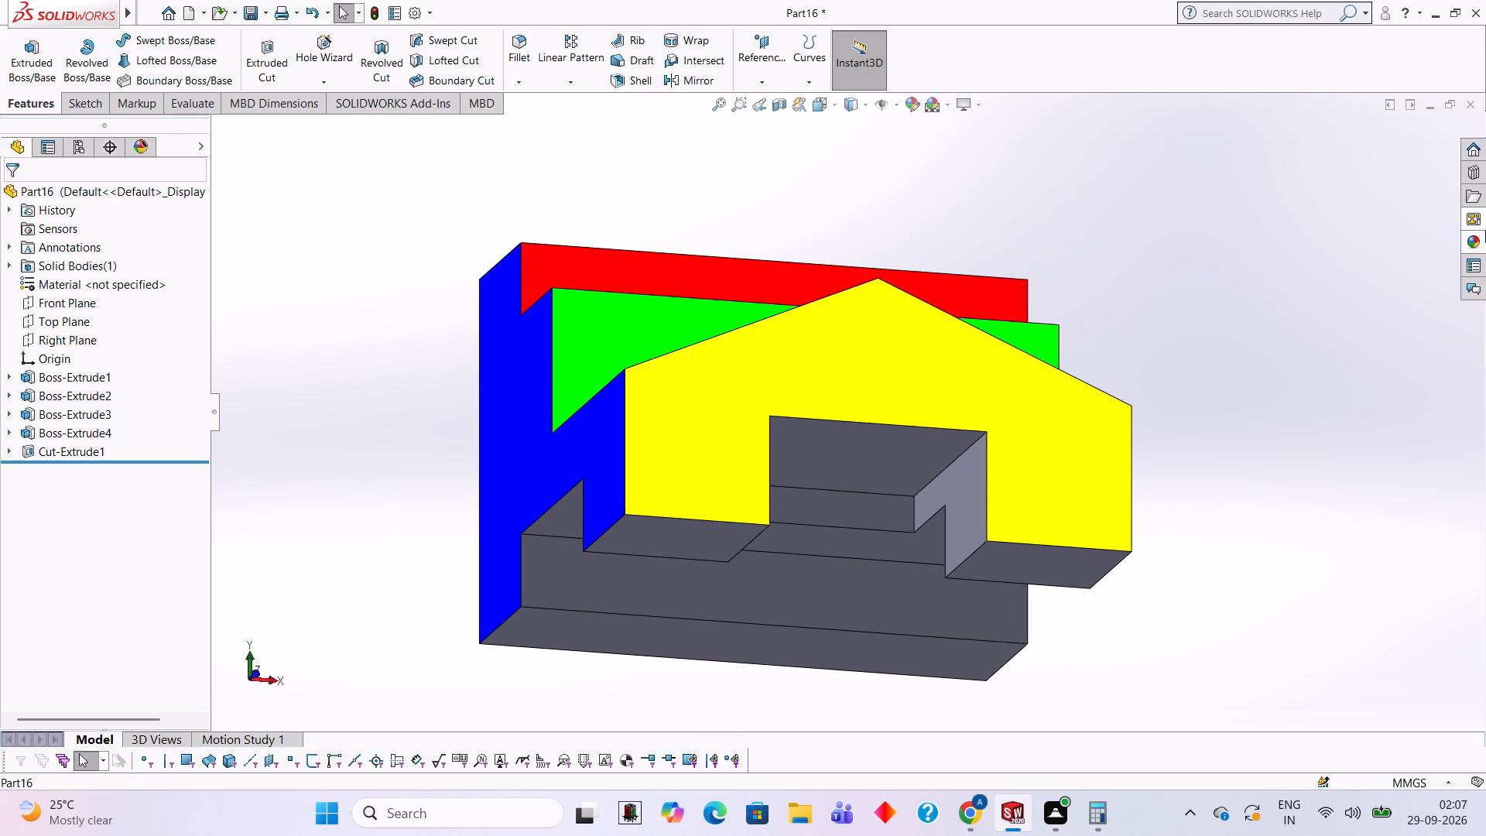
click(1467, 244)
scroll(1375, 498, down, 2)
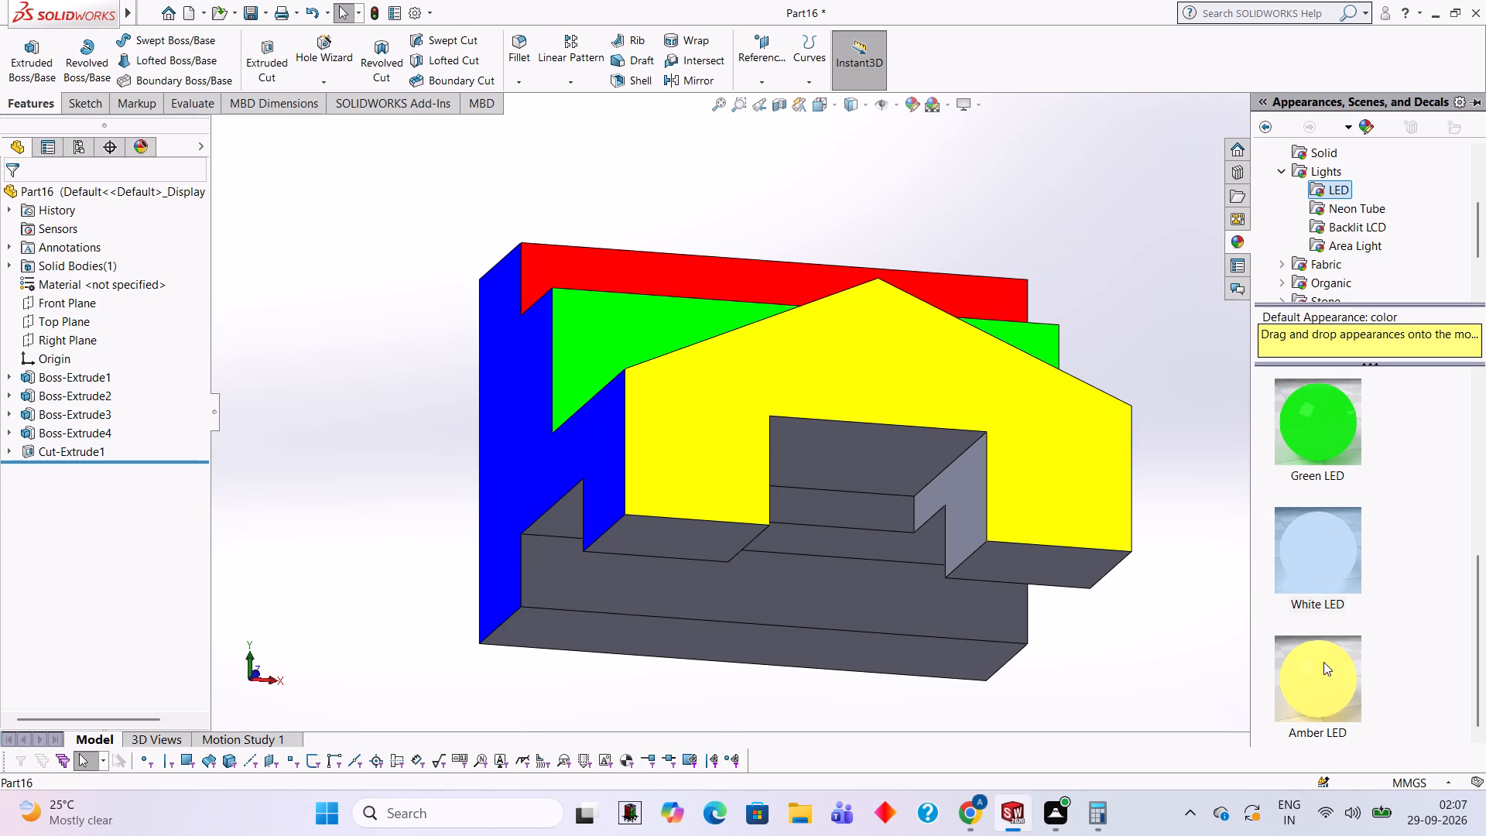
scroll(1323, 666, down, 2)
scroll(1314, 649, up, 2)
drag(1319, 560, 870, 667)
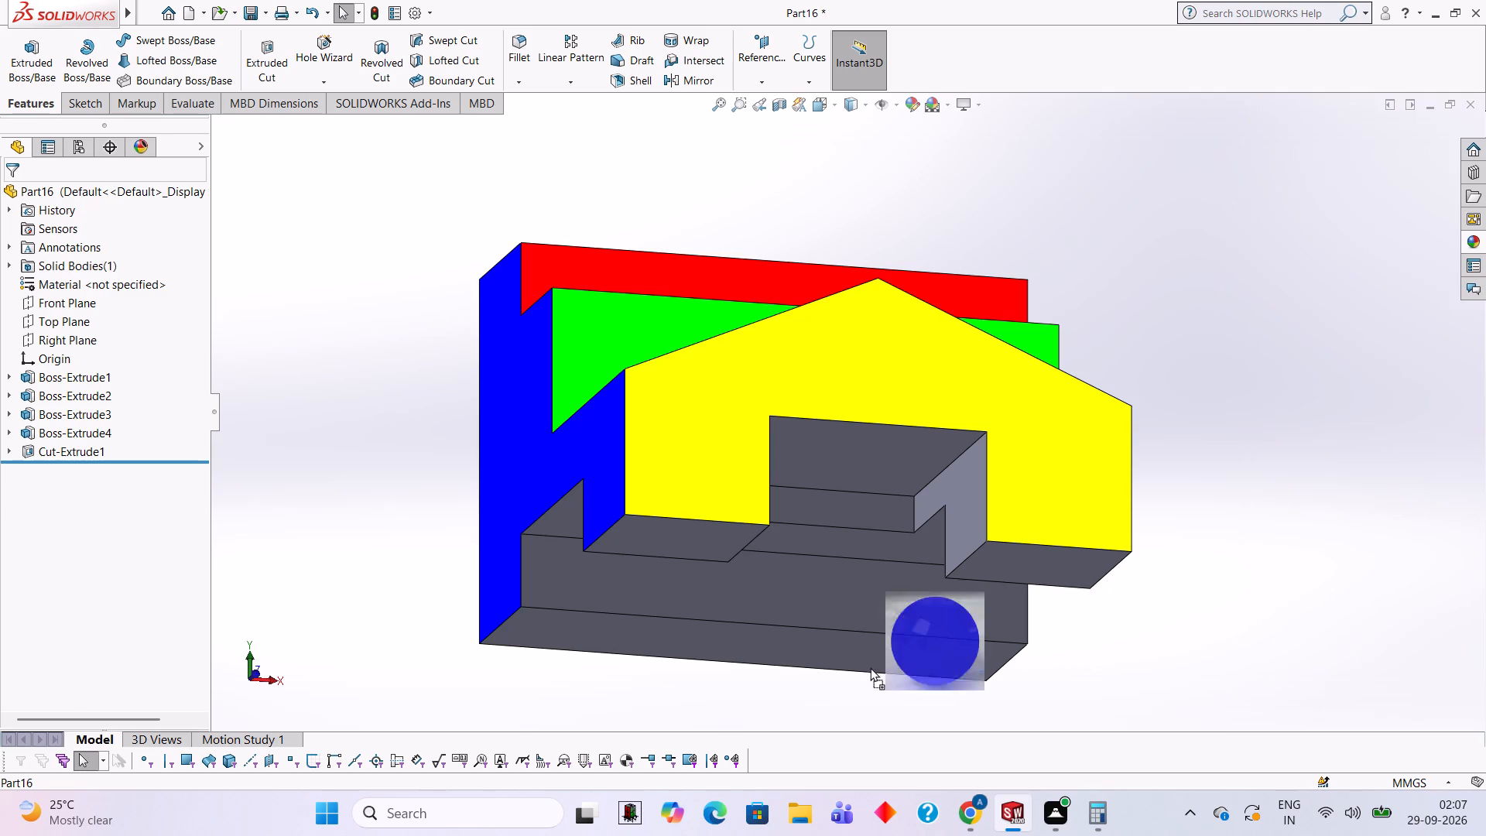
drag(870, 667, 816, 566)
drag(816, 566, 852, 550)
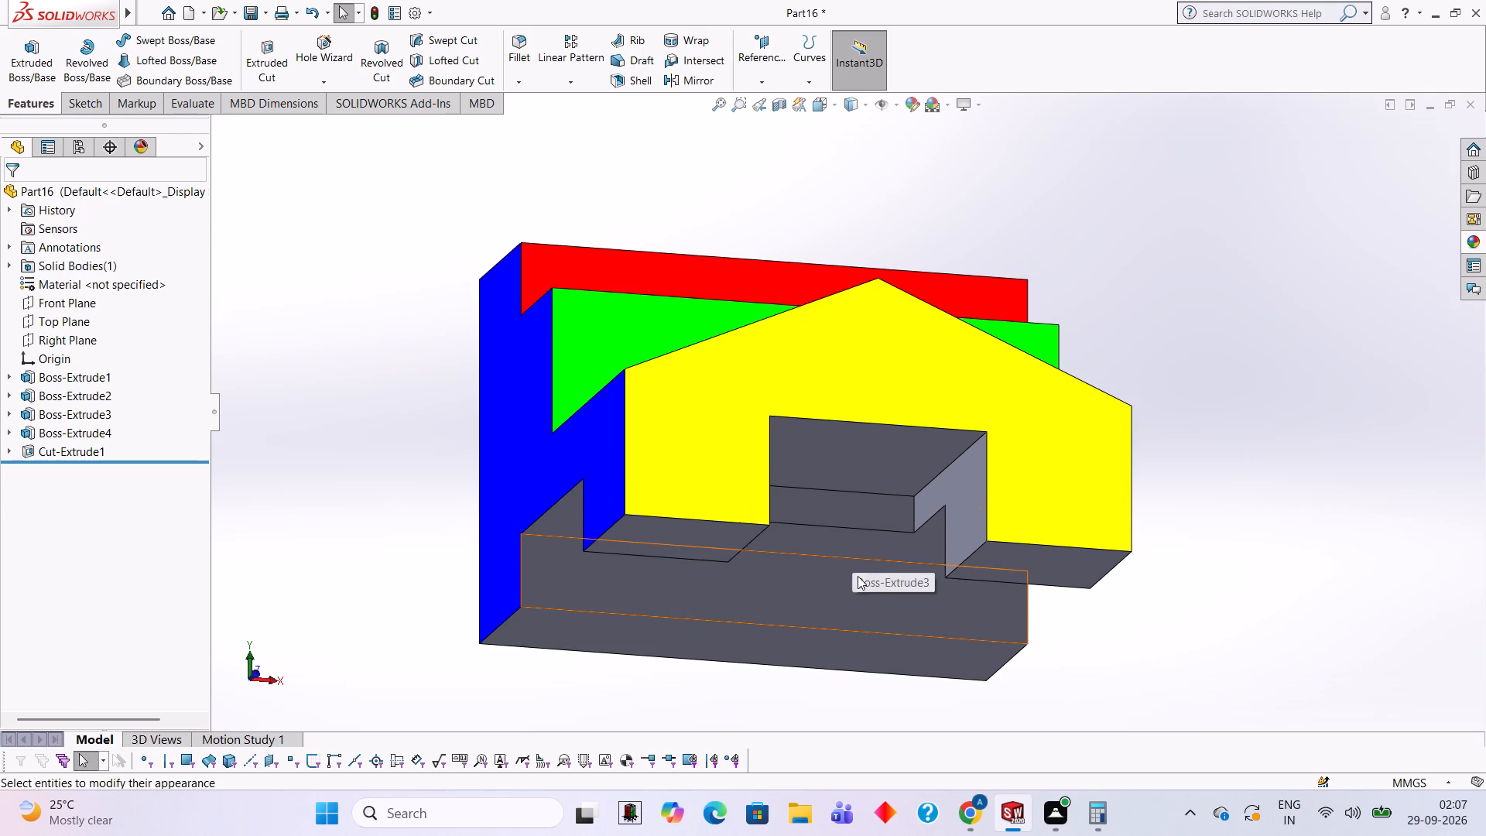
Apply the Yellow LED appearance to the whole boss feature that owns the channel ceiling on the underside.
click(1476, 247)
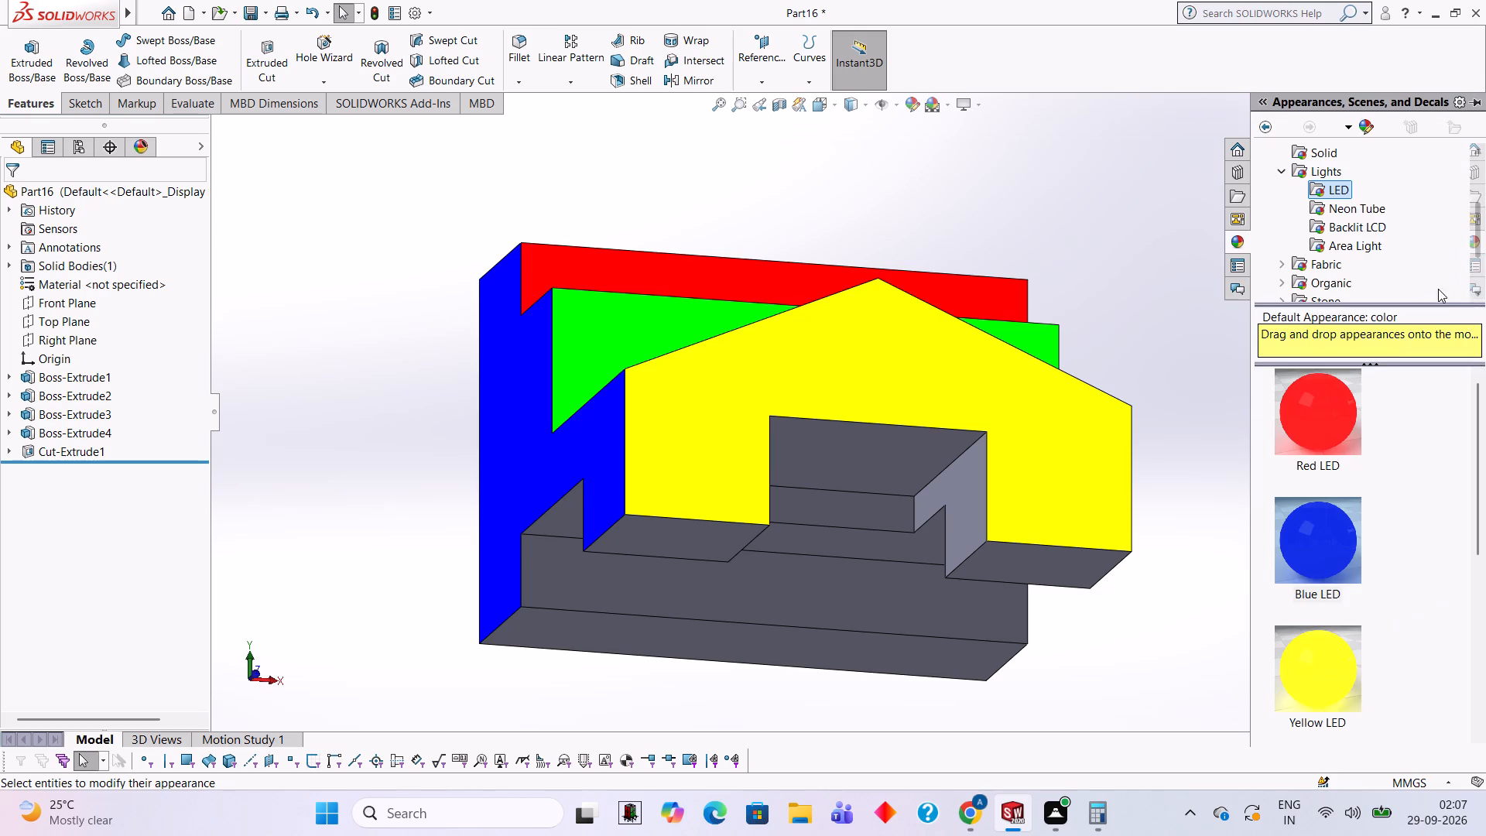
drag(1311, 653, 941, 599)
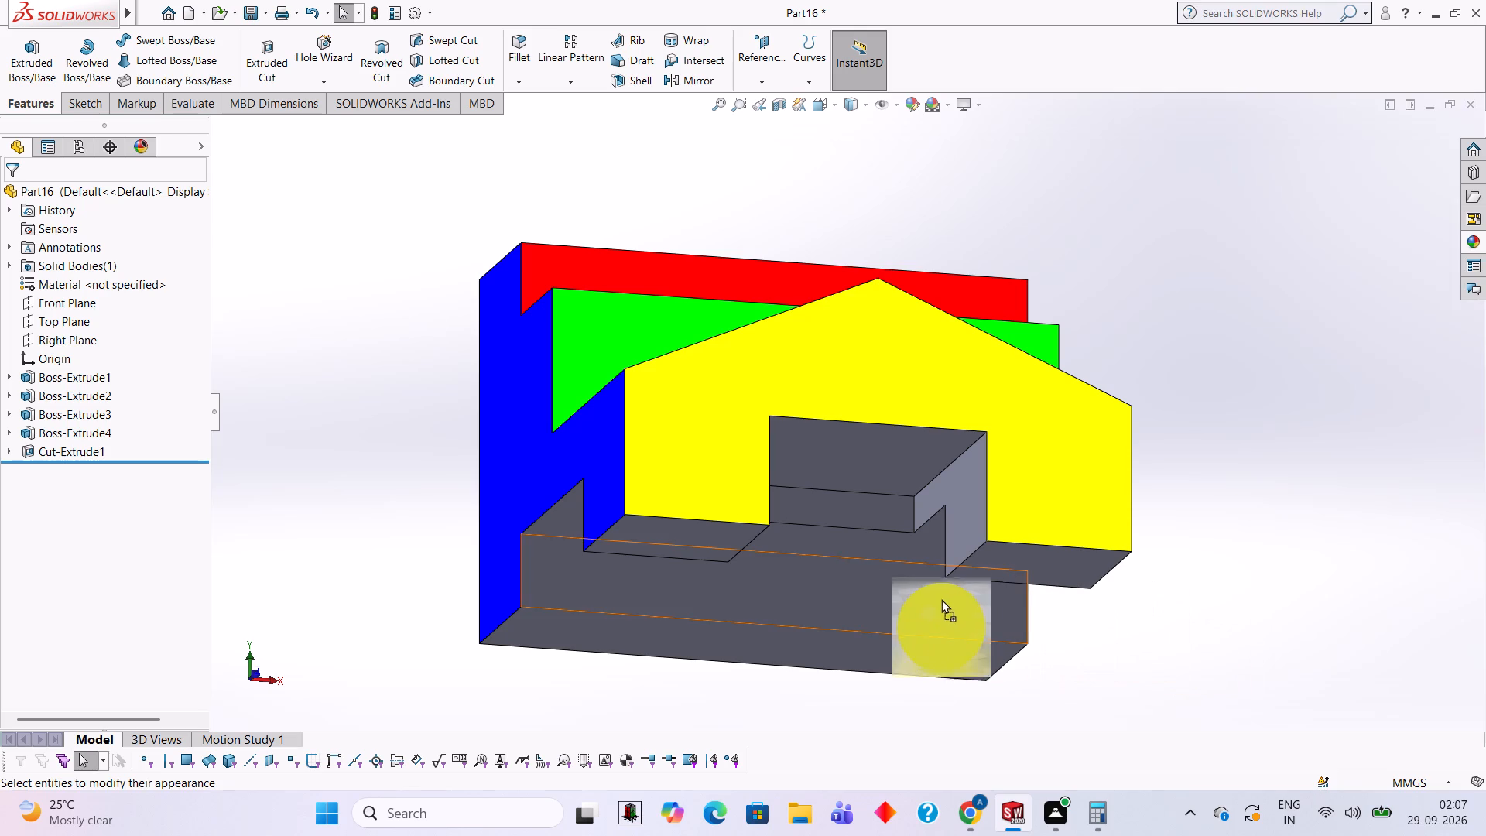
drag(941, 599, 862, 553)
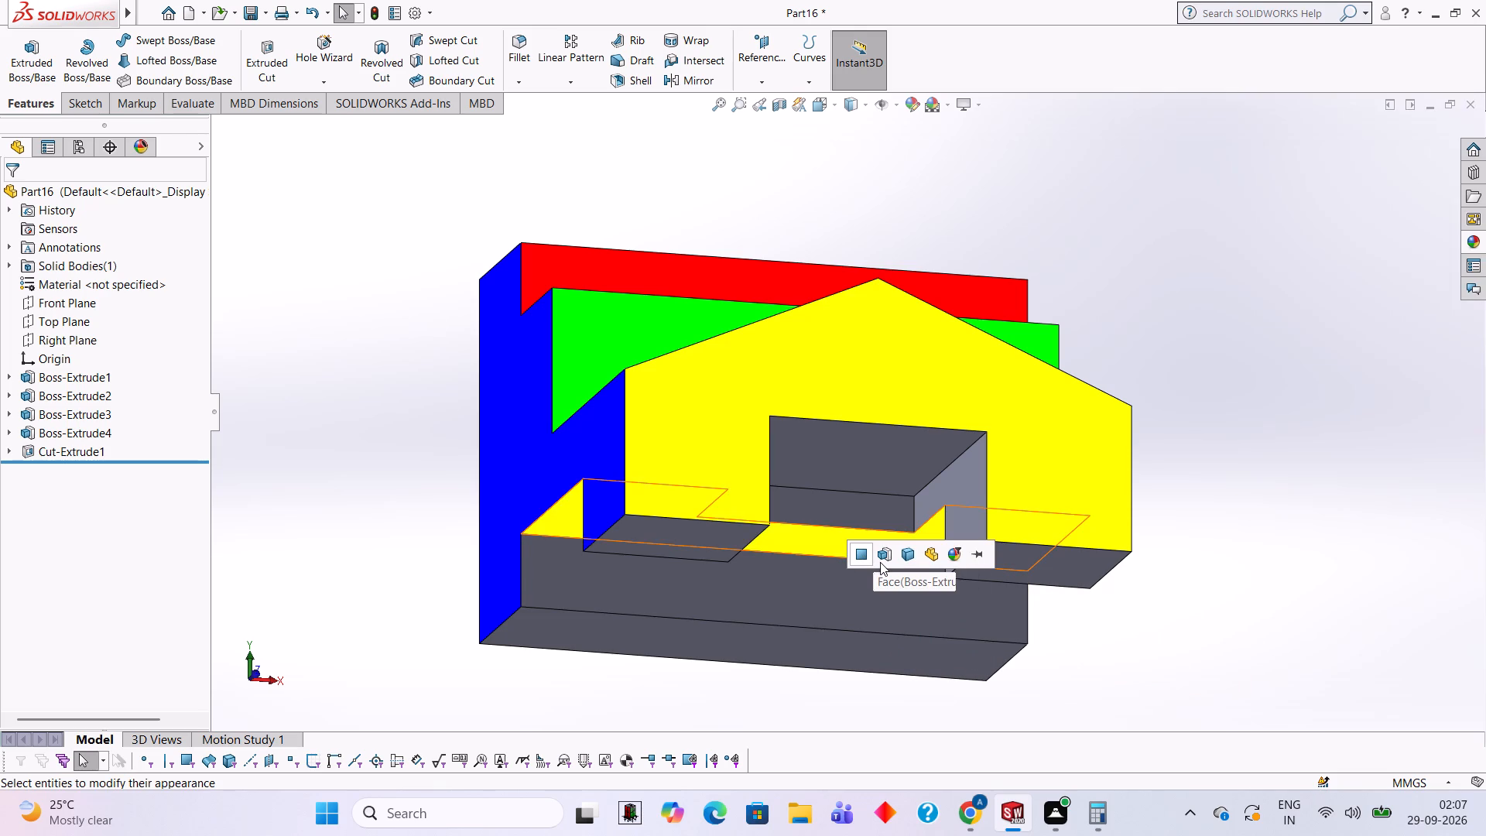
click(880, 562)
Apply the Blue LED appearance to the grey bottom face of the tall rear block only.
middle_drag(880, 562, 1006, 559)
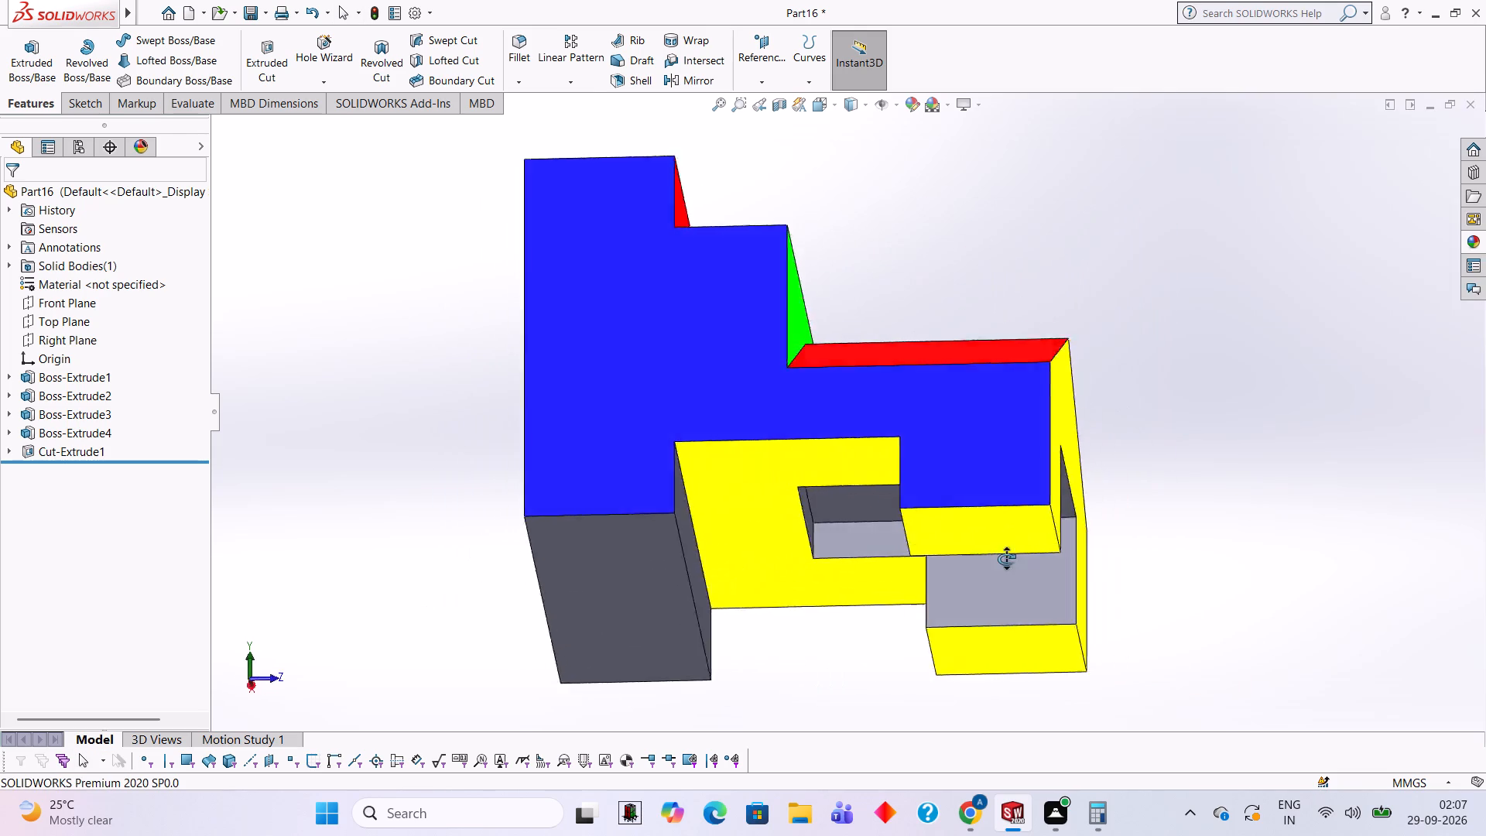
middle_drag(1006, 559, 960, 501)
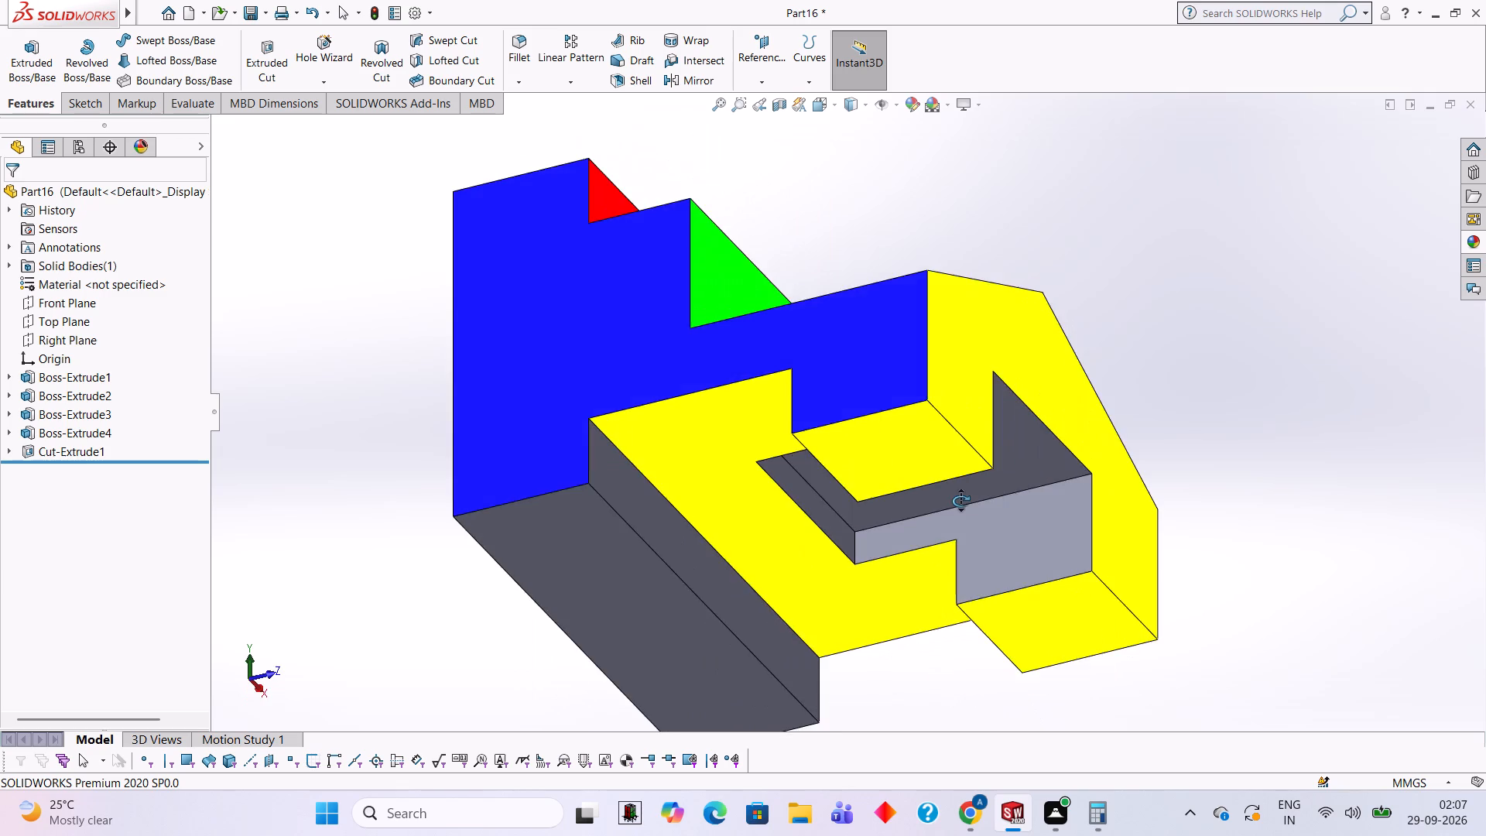
middle_drag(960, 501, 1025, 509)
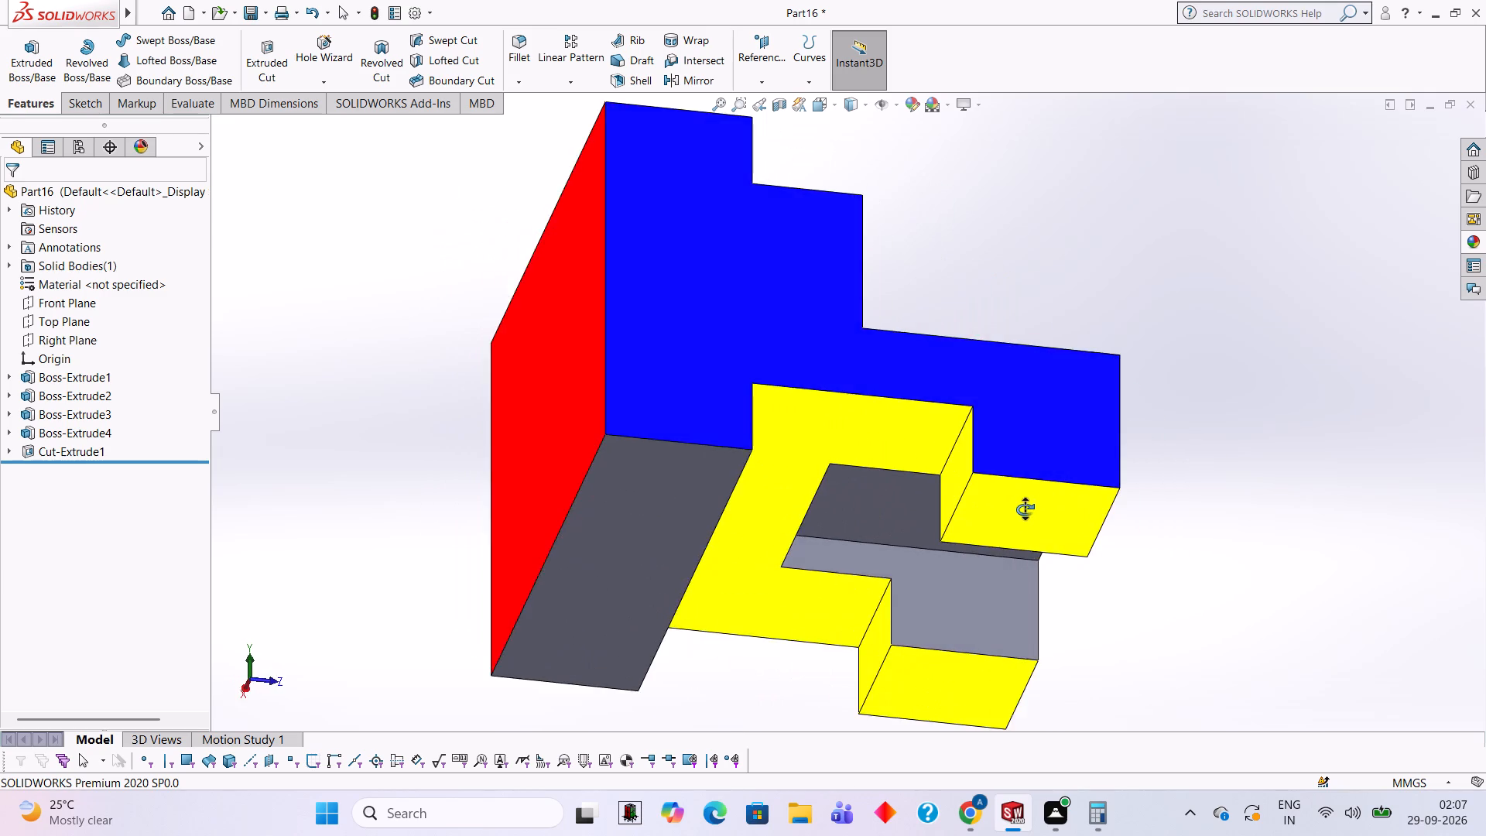
middle_drag(1025, 509, 1007, 501)
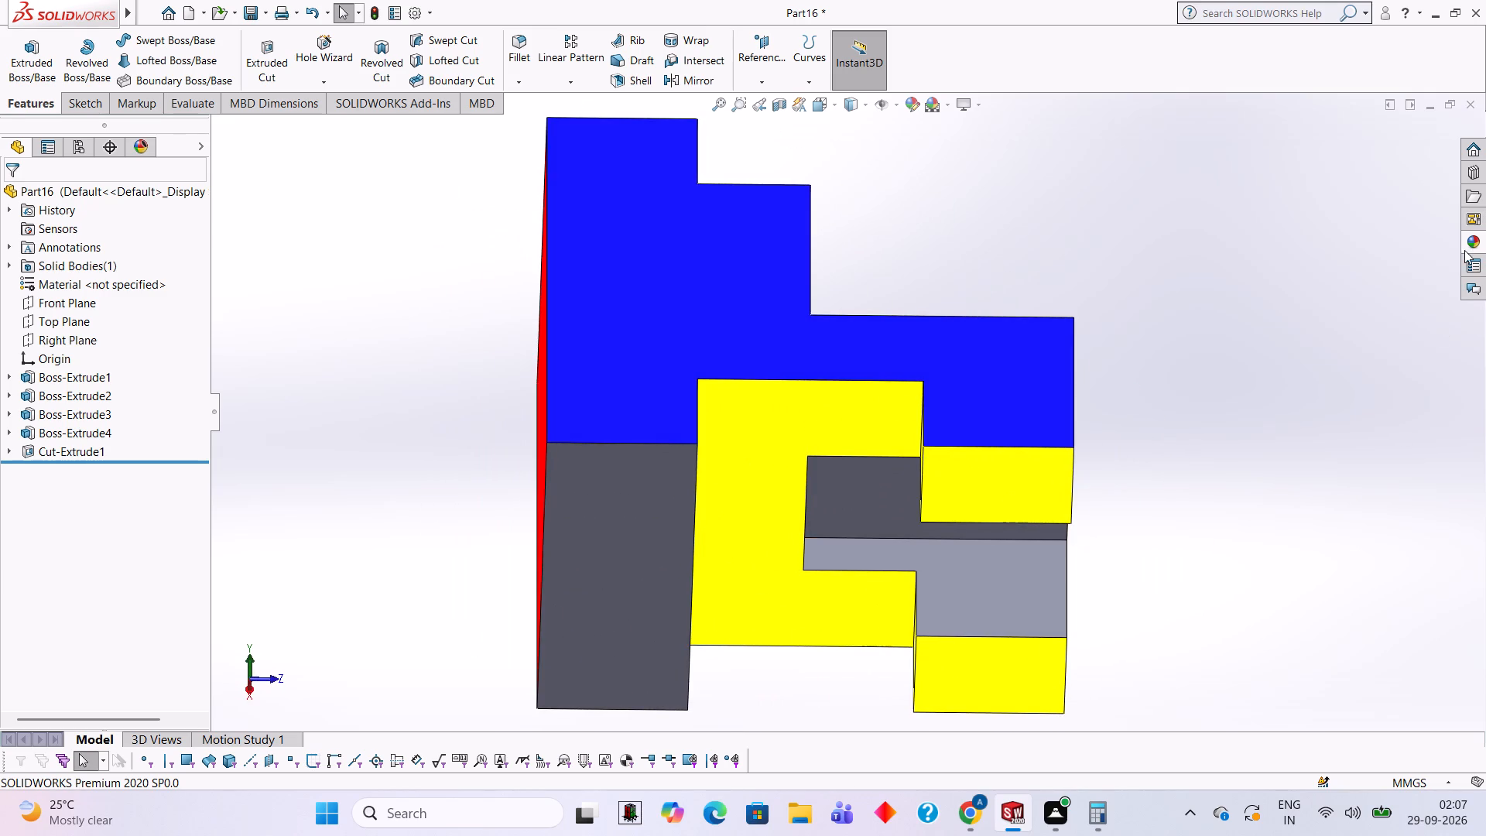
click(1470, 247)
drag(1337, 532, 645, 559)
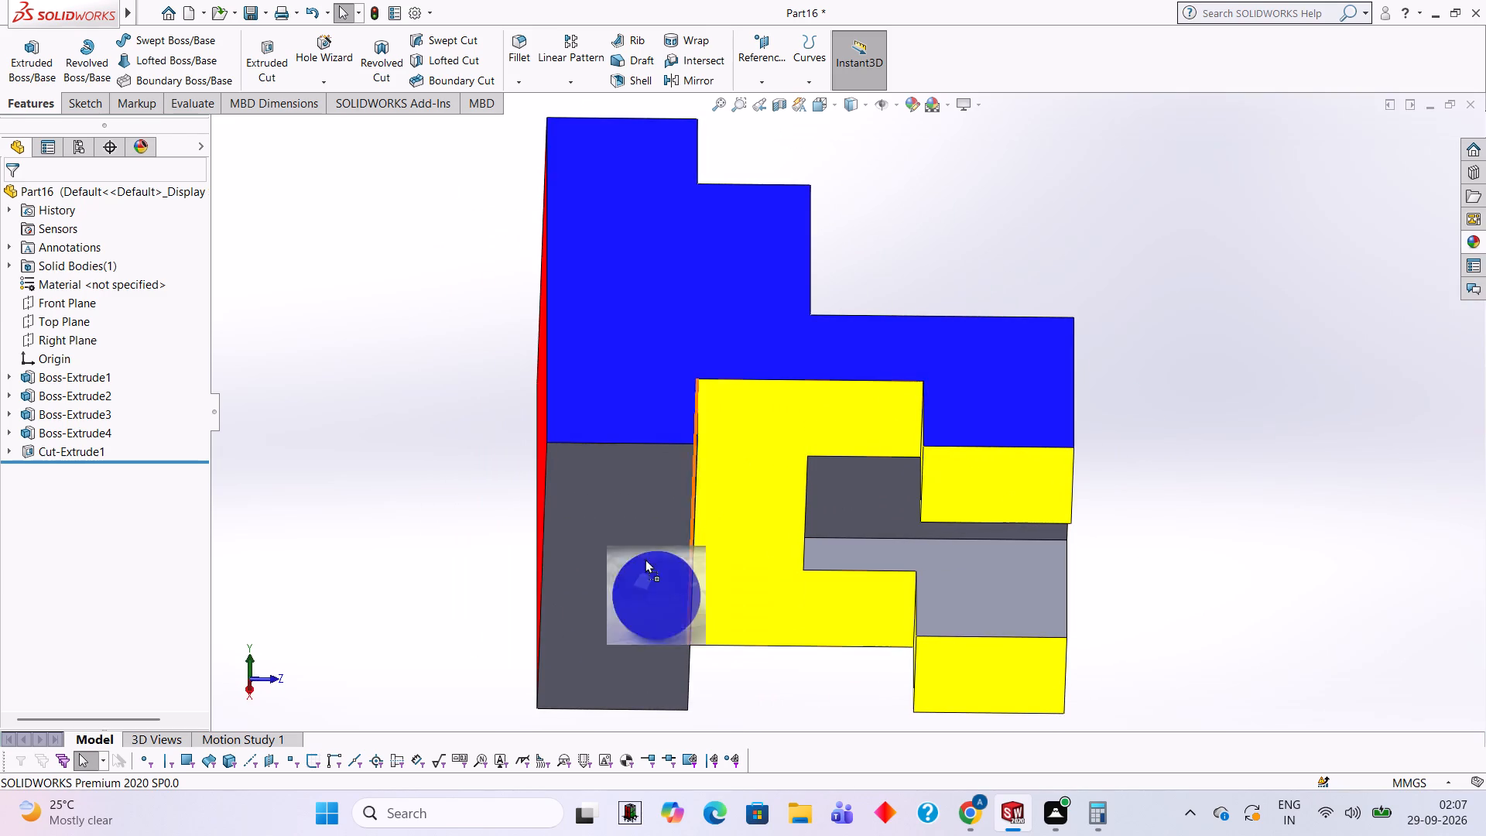
drag(645, 559, 626, 545)
click(626, 545)
Apply the Blue LED appearance to the rear block's inner vertical face between its blue bottom and the yellow channel ceiling.
middle_drag(728, 528, 649, 507)
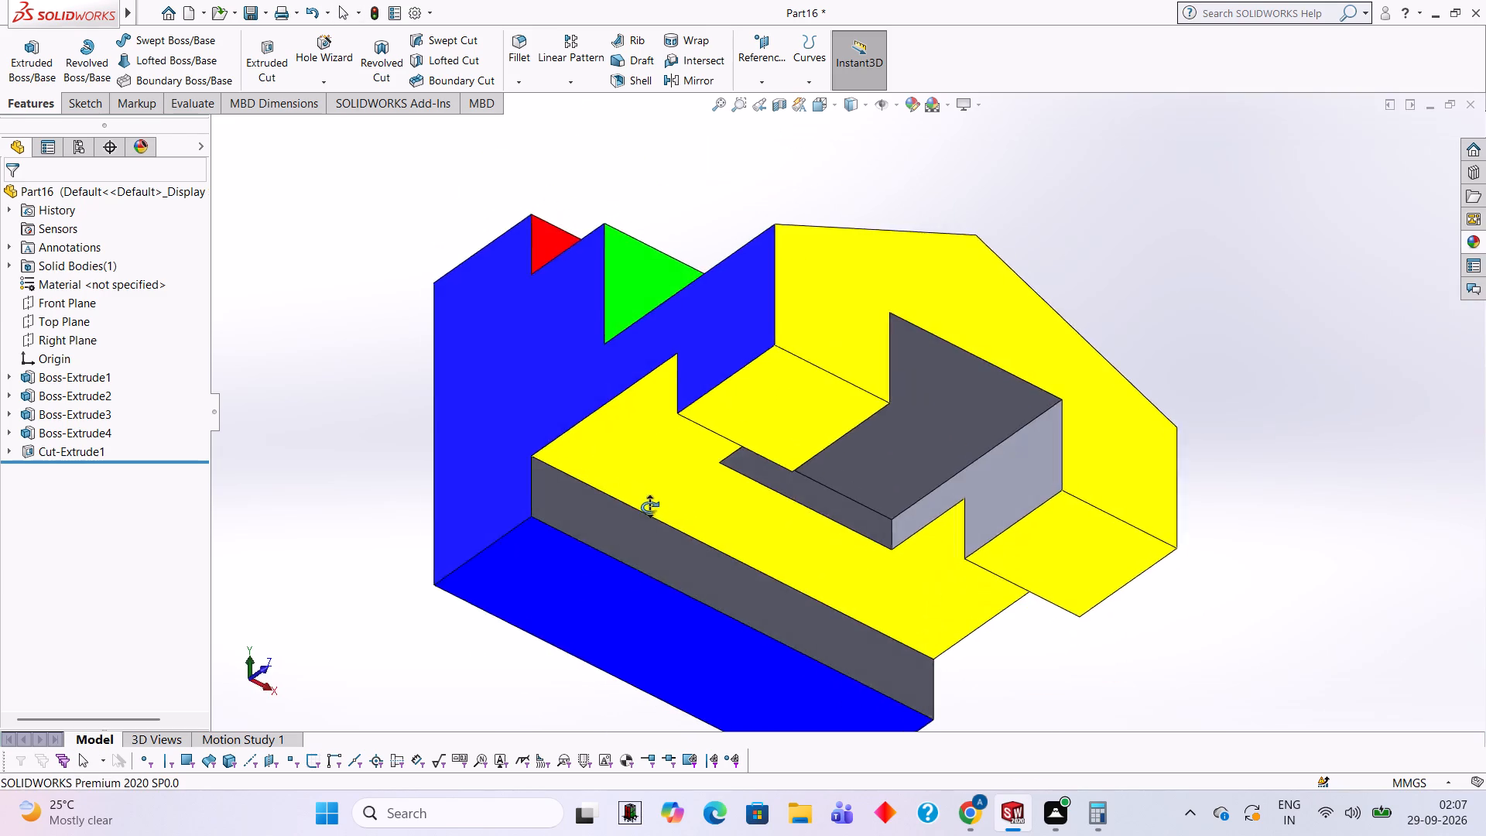
middle_drag(649, 507, 658, 564)
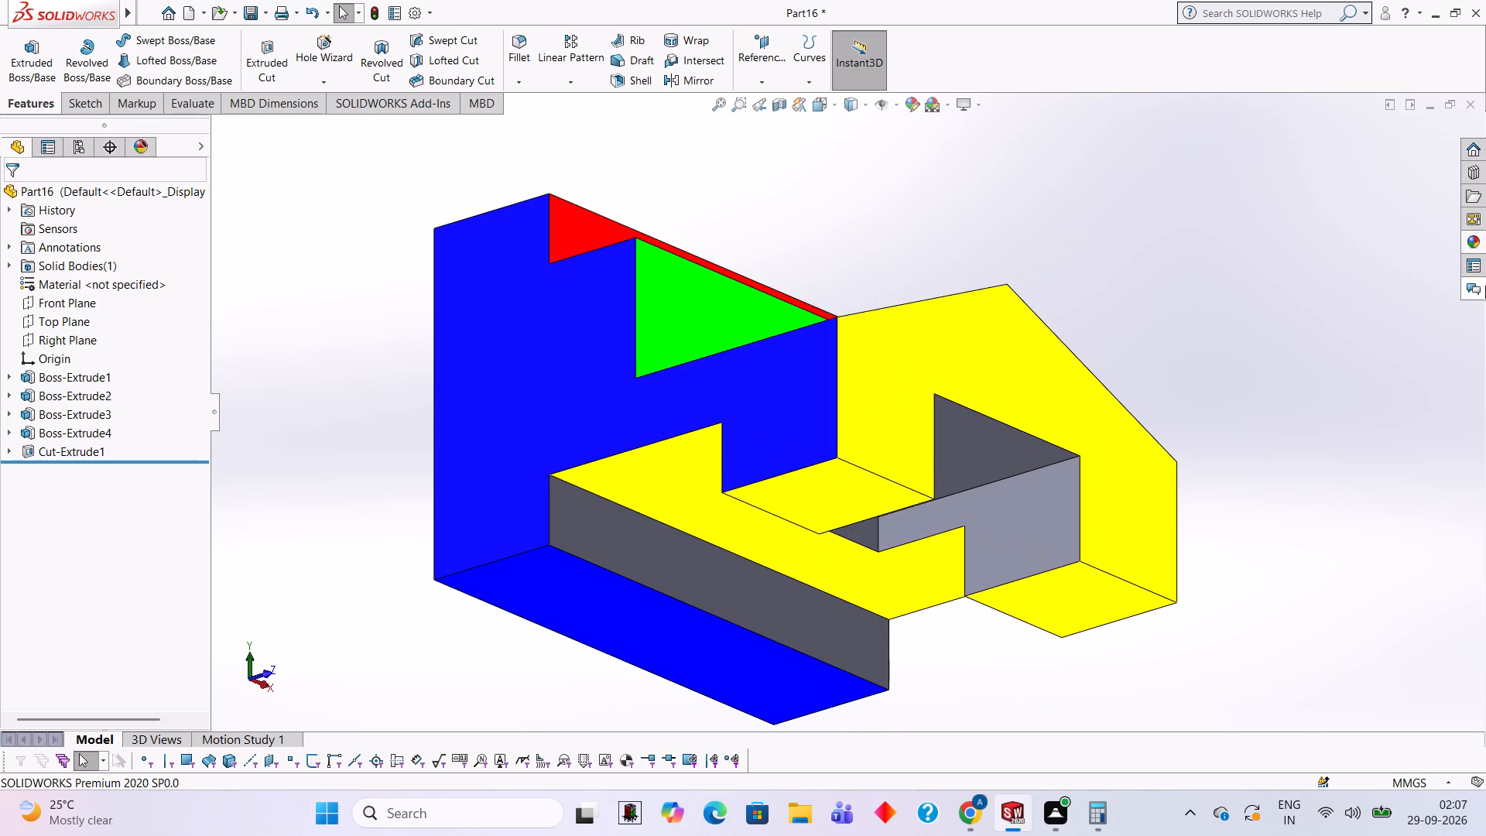
click(1479, 241)
drag(1331, 541, 824, 586)
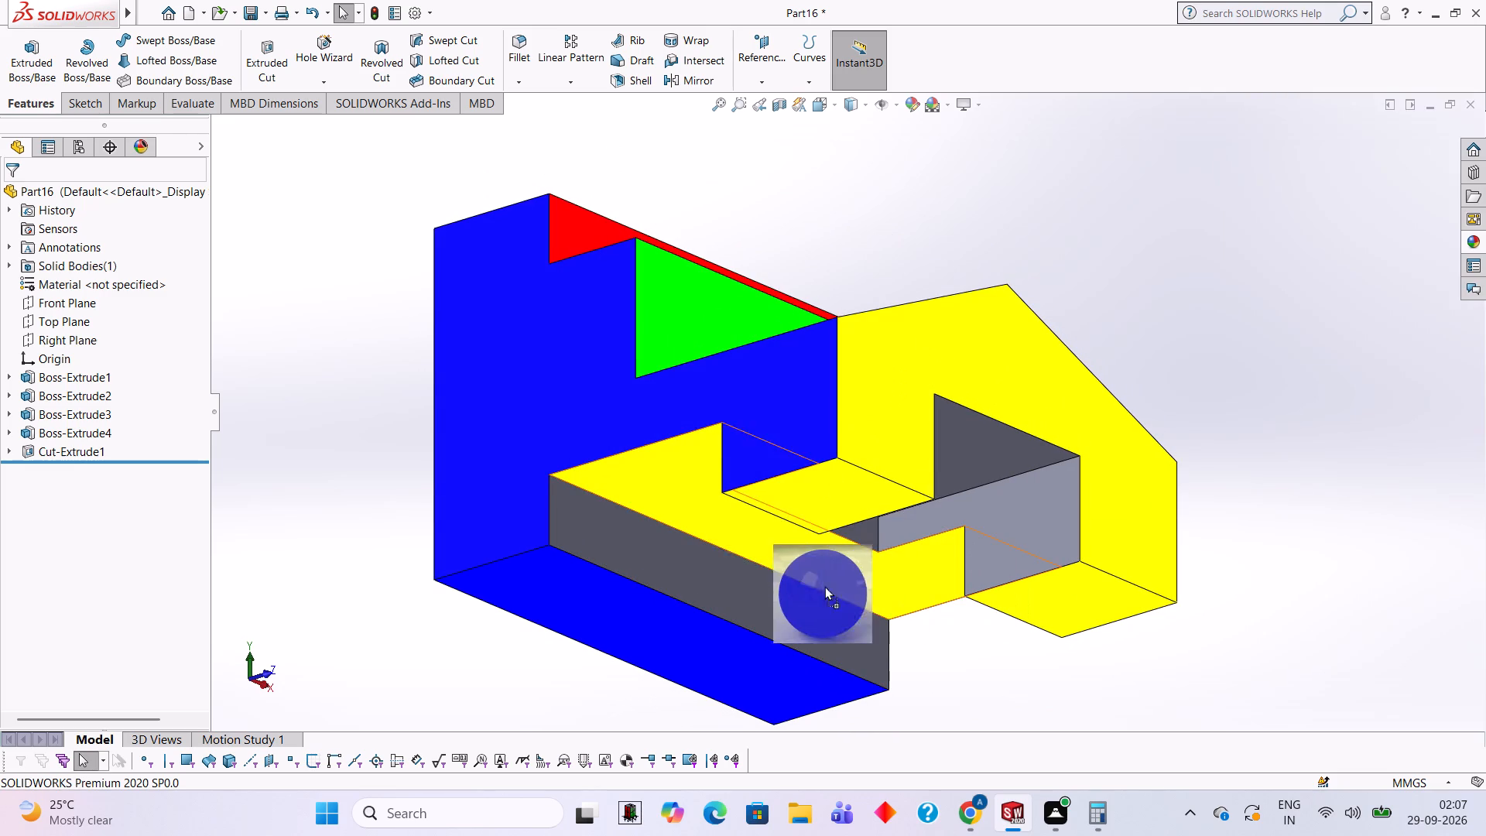
drag(824, 586, 743, 590)
click(743, 590)
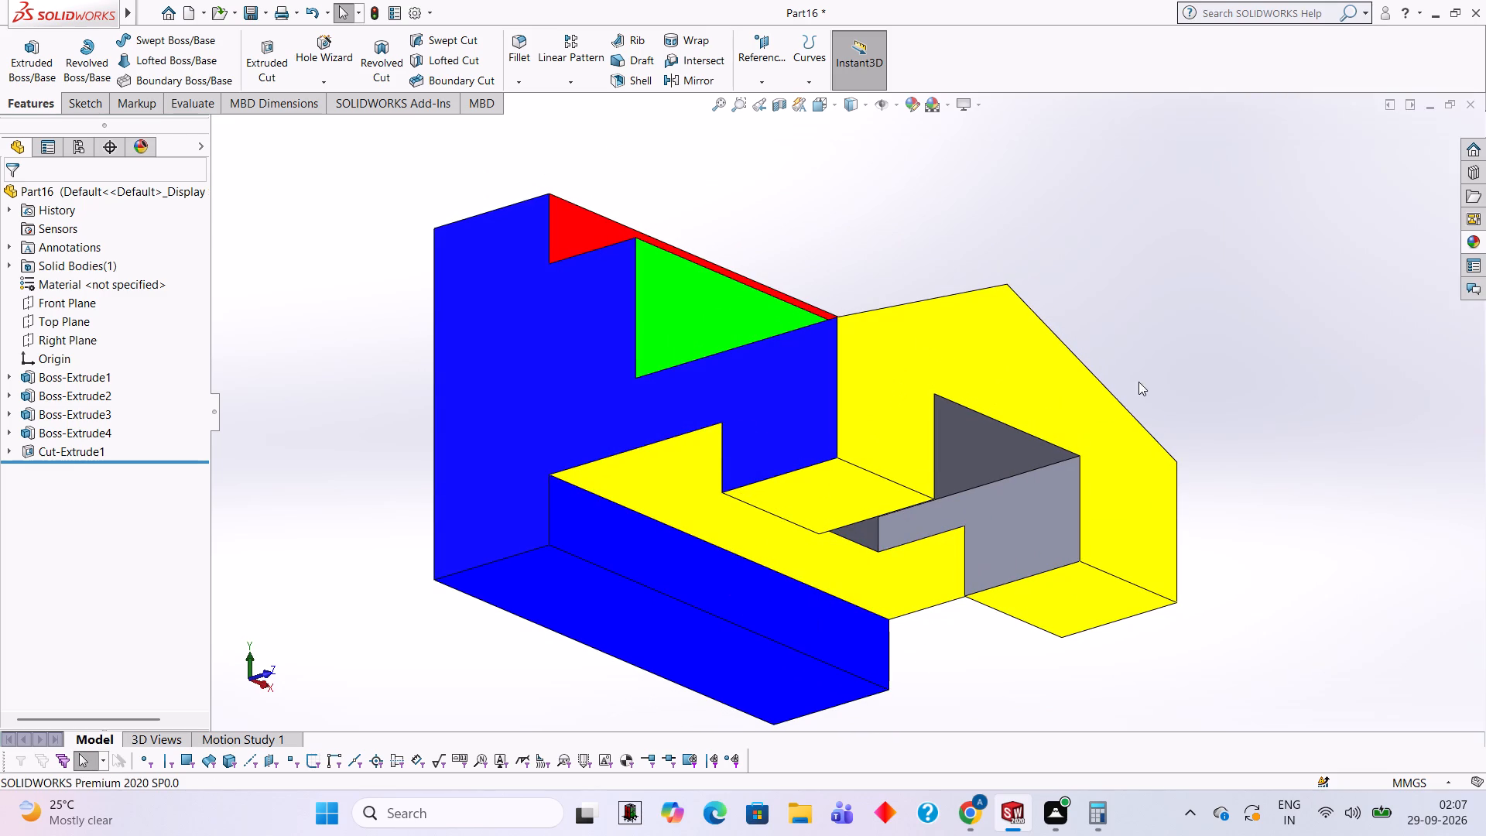
Apply the Green LED appearance to the whole cut feature, colouring all the grey faces of the opening through the gabled boss.
click(1468, 238)
scroll(1326, 523, down, 2)
drag(1323, 428, 1199, 437)
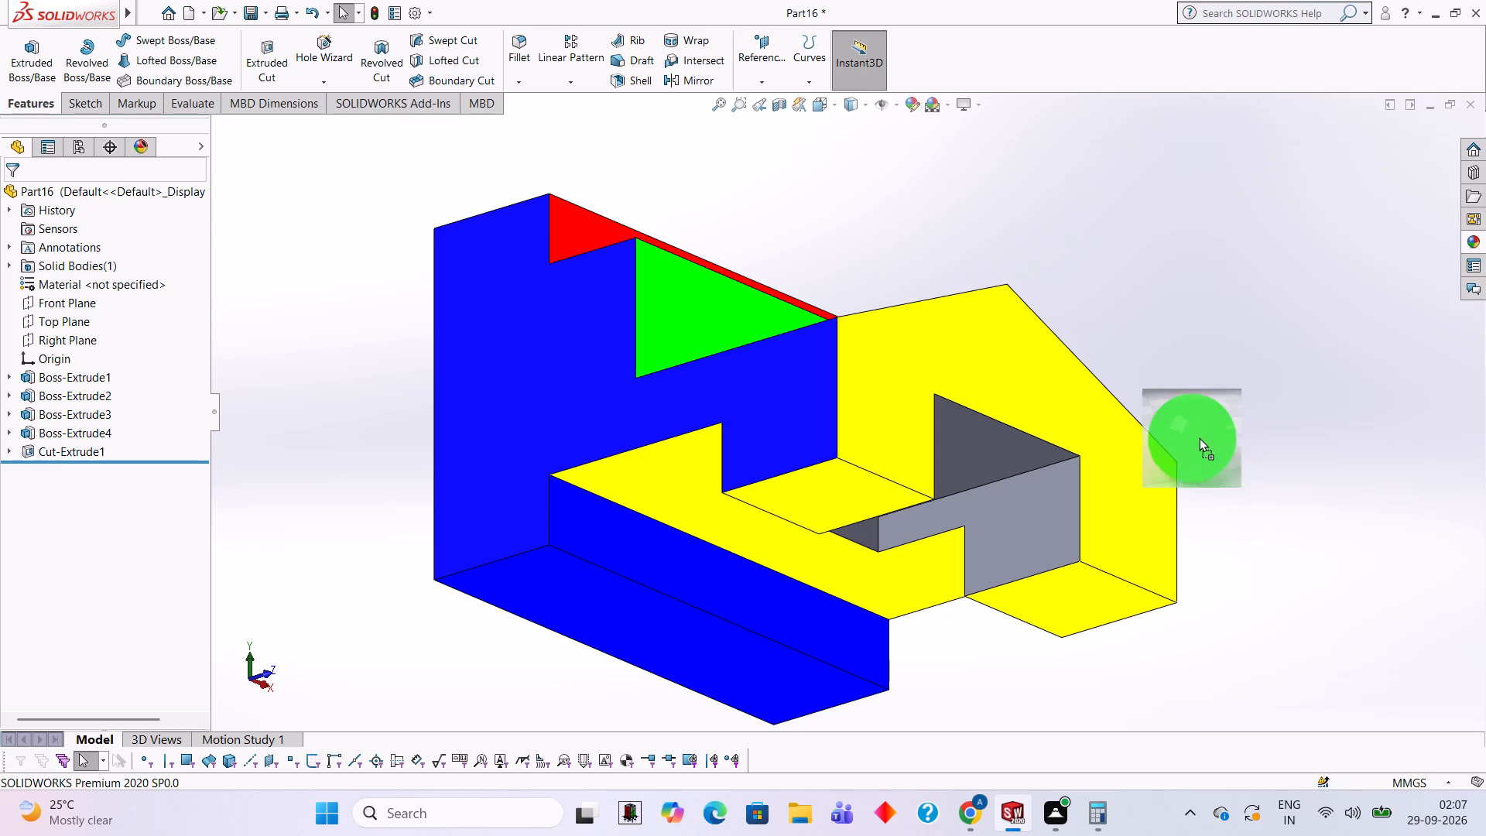
drag(1199, 437, 1037, 502)
click(1037, 502)
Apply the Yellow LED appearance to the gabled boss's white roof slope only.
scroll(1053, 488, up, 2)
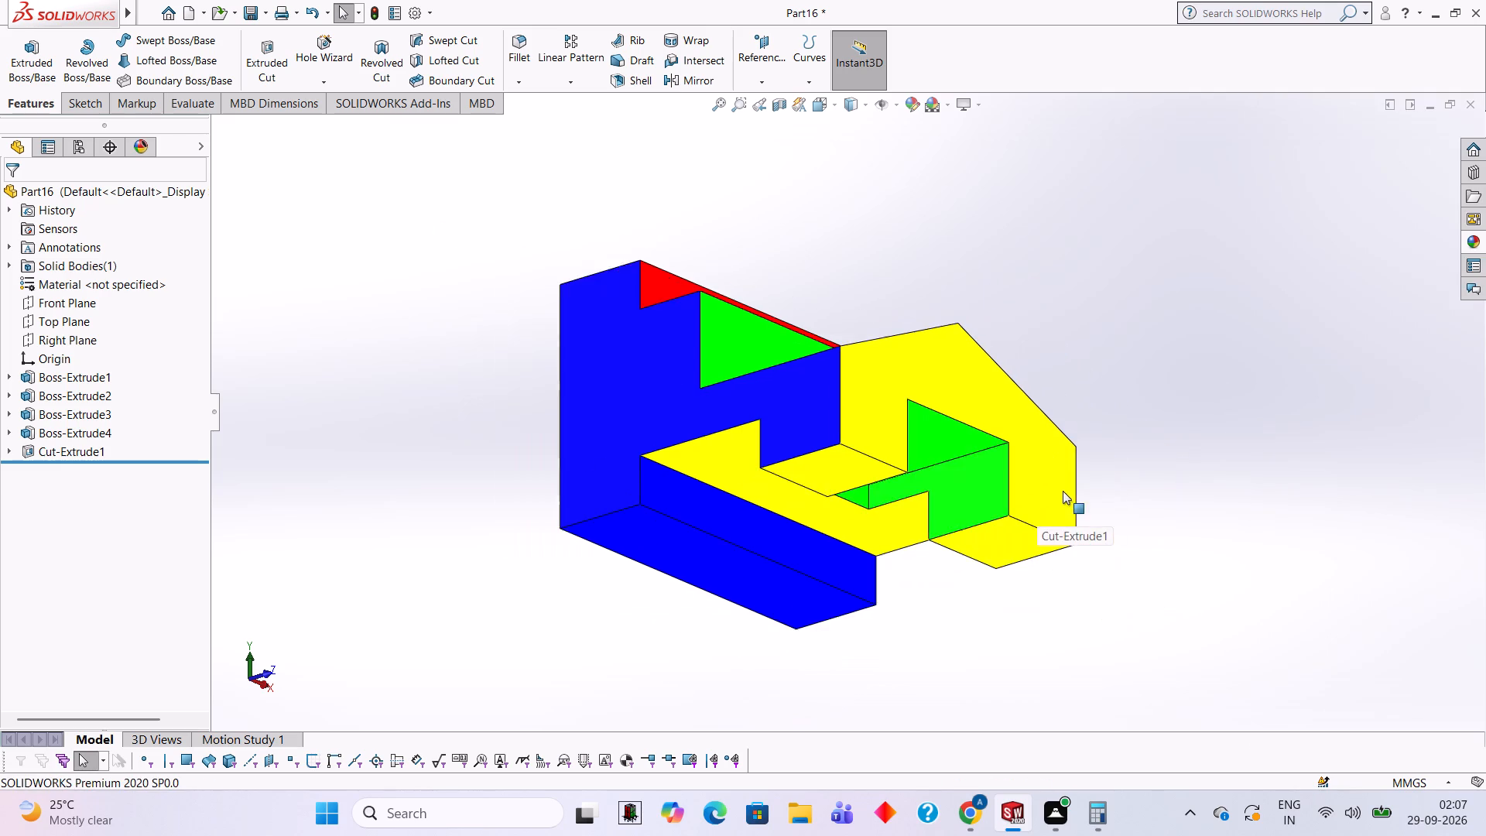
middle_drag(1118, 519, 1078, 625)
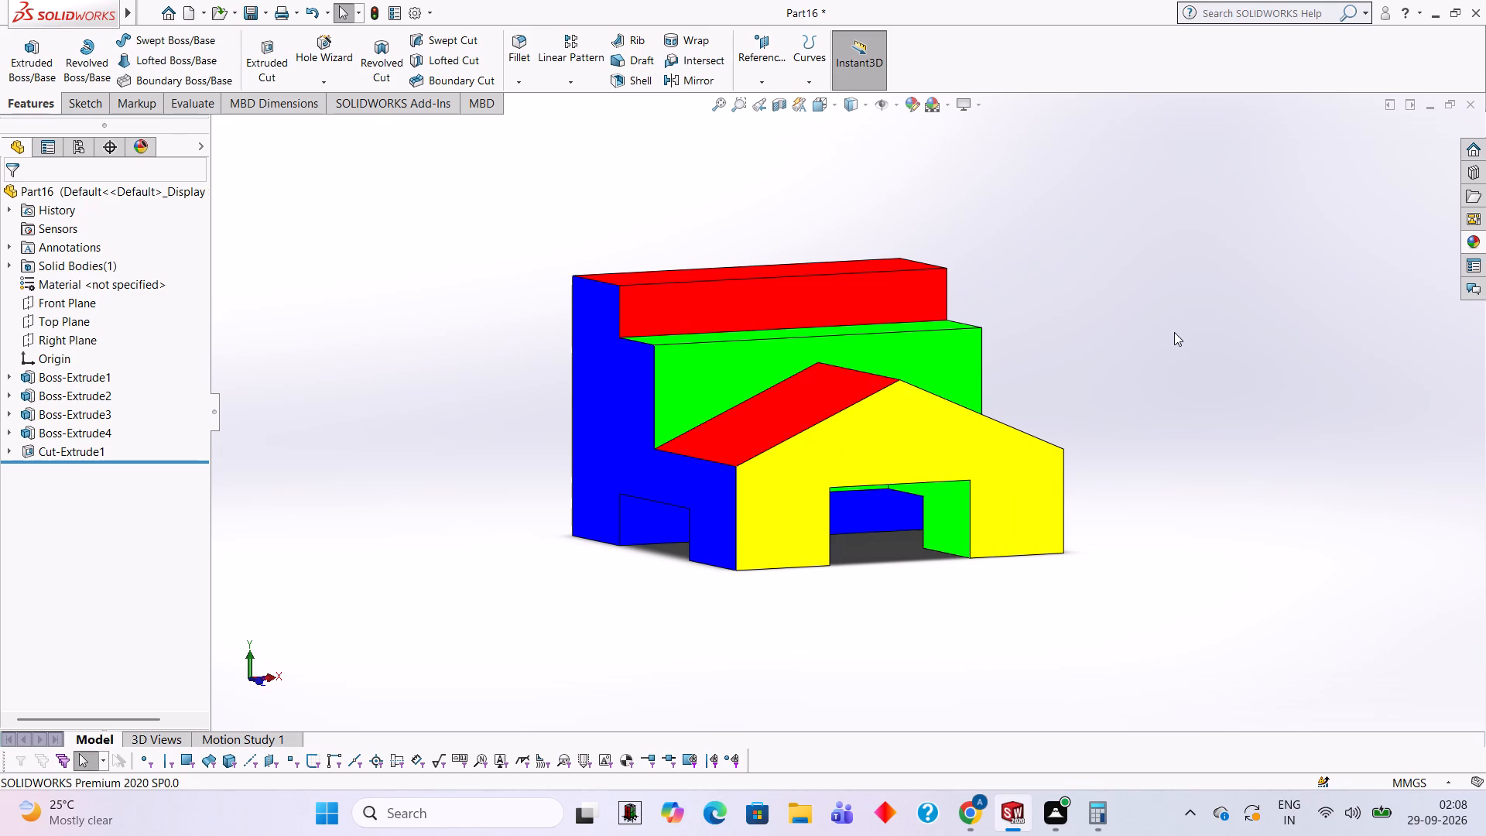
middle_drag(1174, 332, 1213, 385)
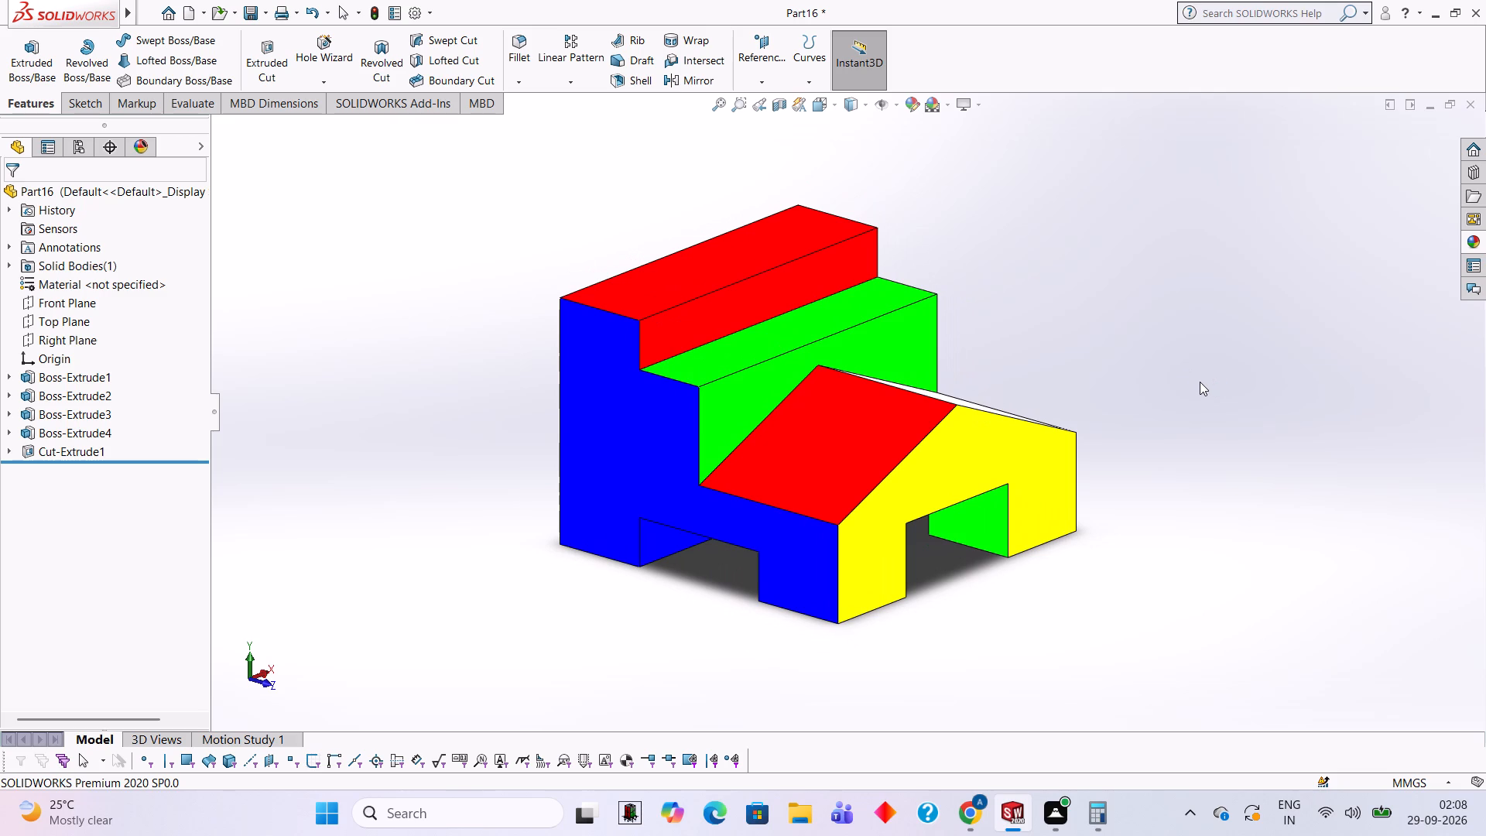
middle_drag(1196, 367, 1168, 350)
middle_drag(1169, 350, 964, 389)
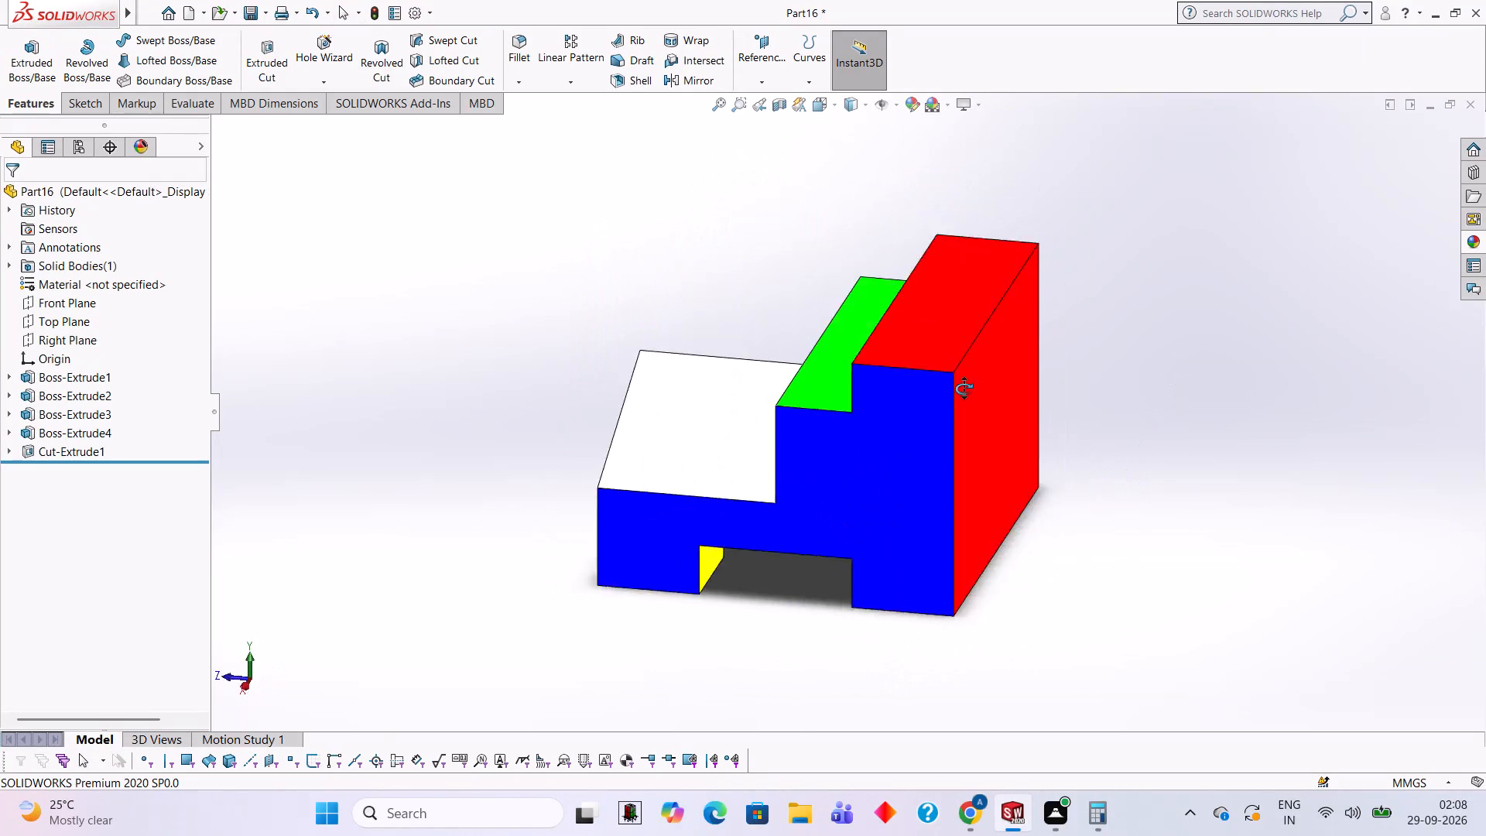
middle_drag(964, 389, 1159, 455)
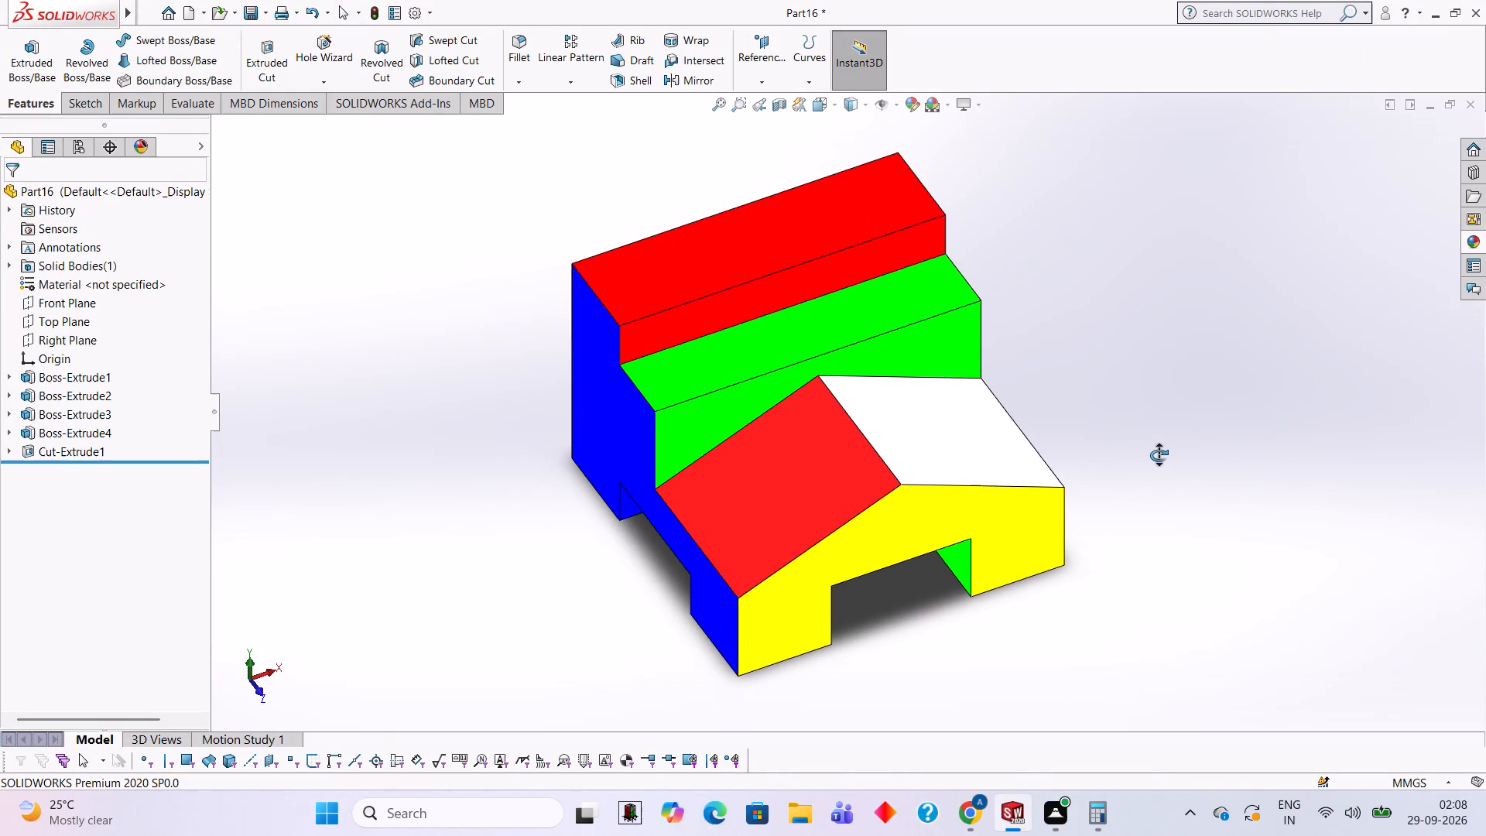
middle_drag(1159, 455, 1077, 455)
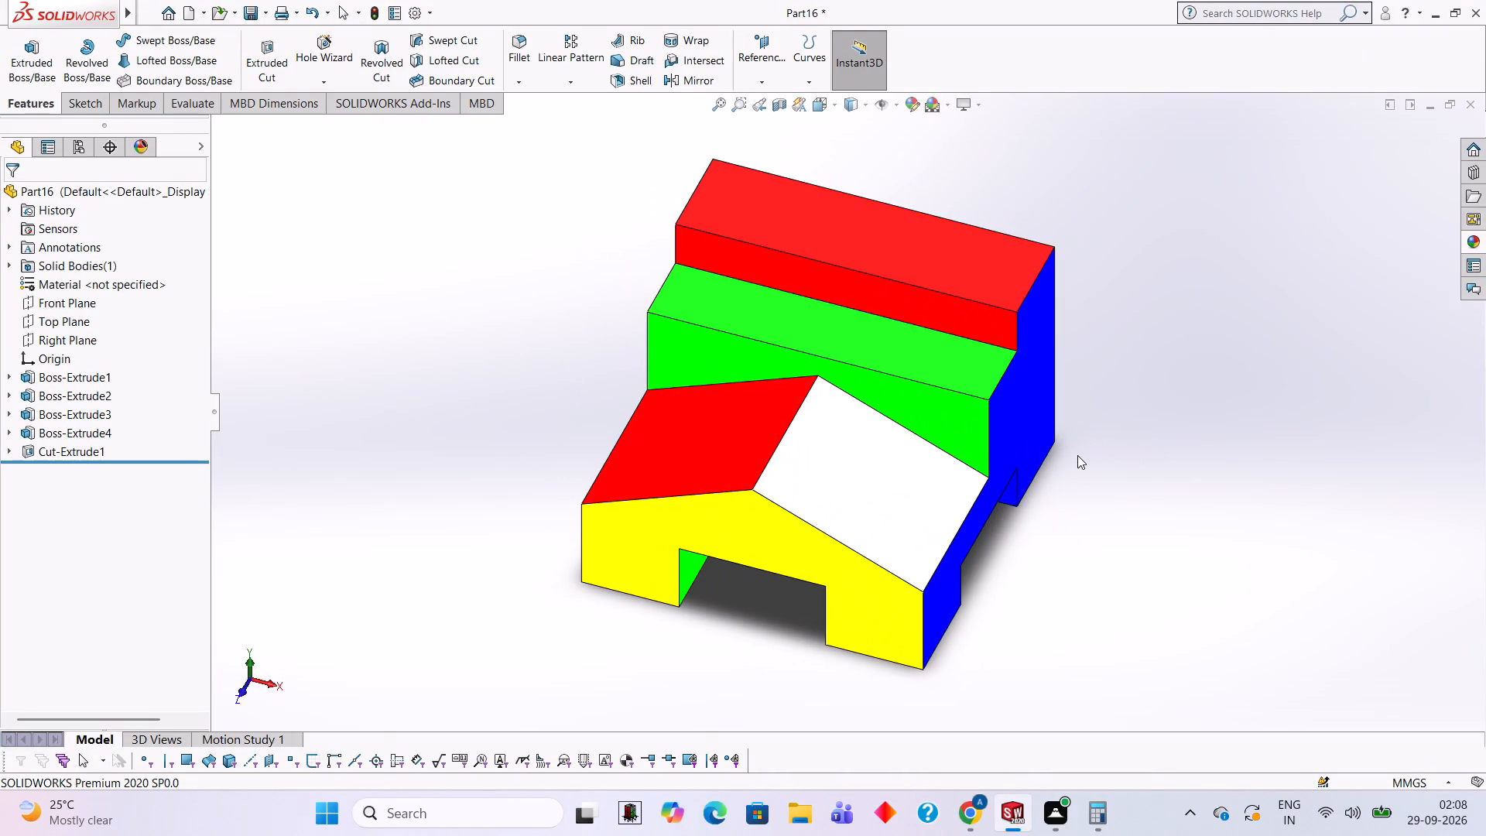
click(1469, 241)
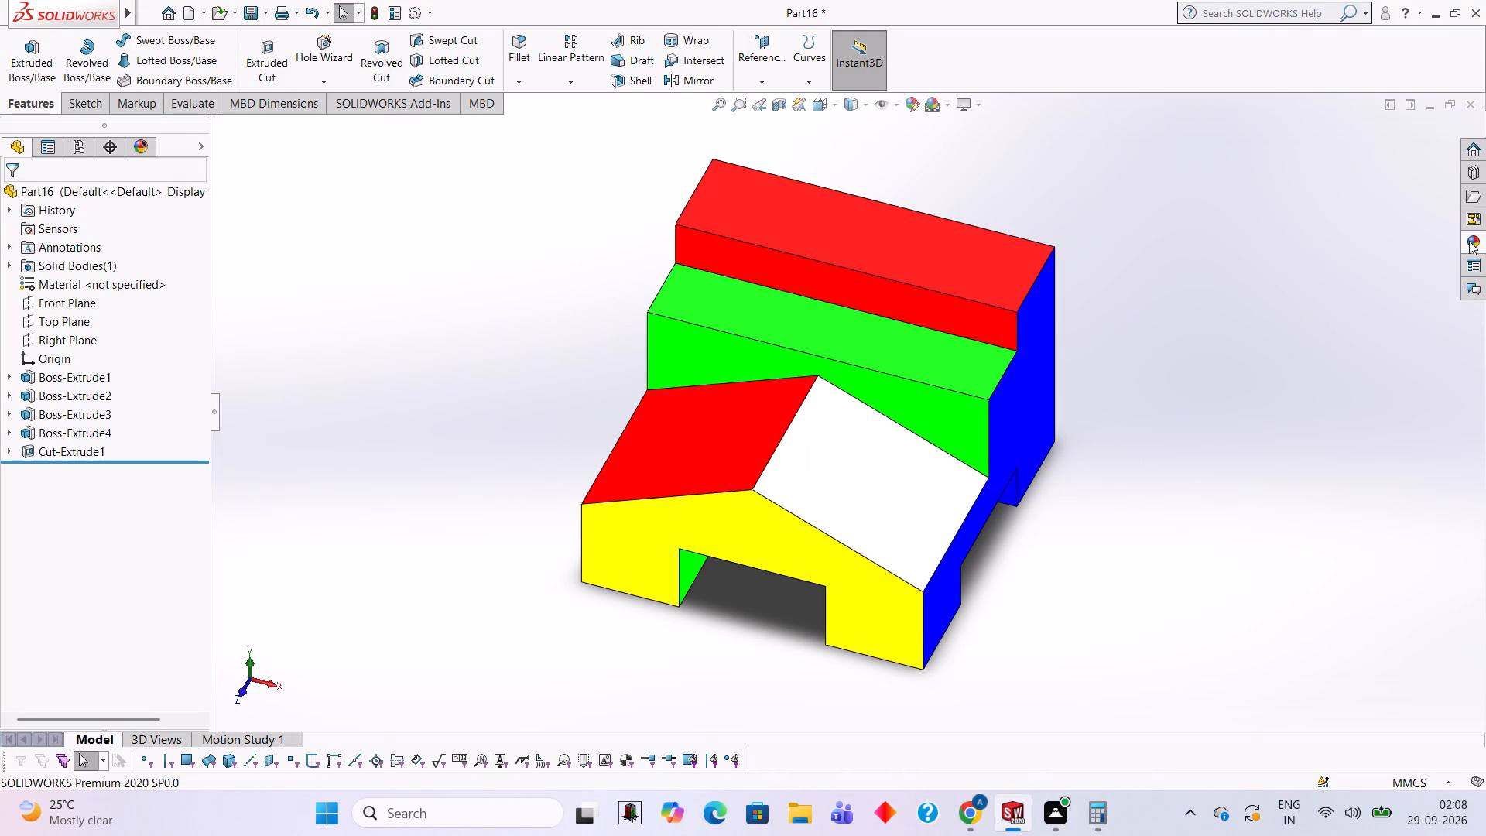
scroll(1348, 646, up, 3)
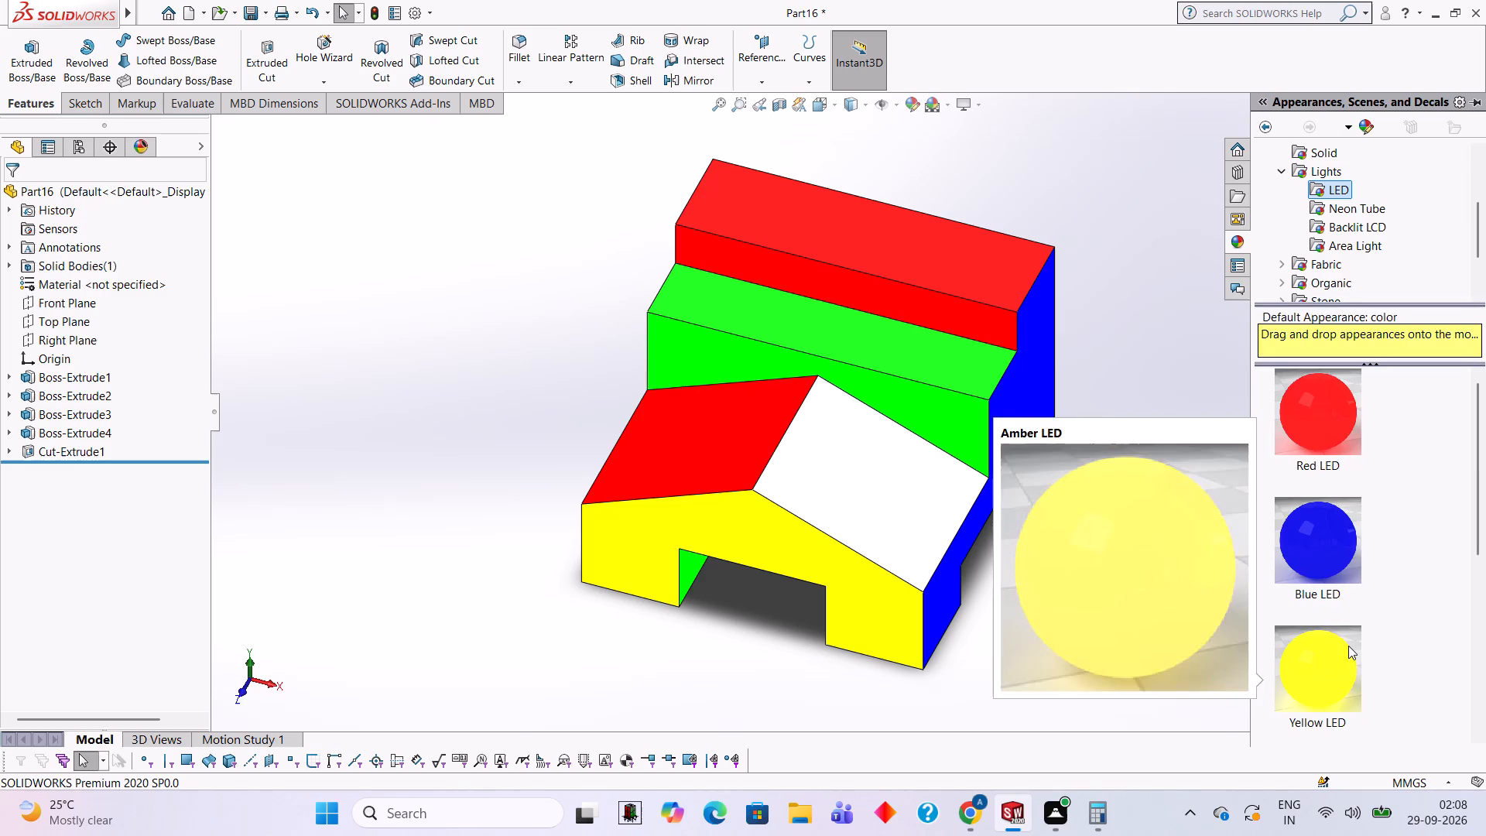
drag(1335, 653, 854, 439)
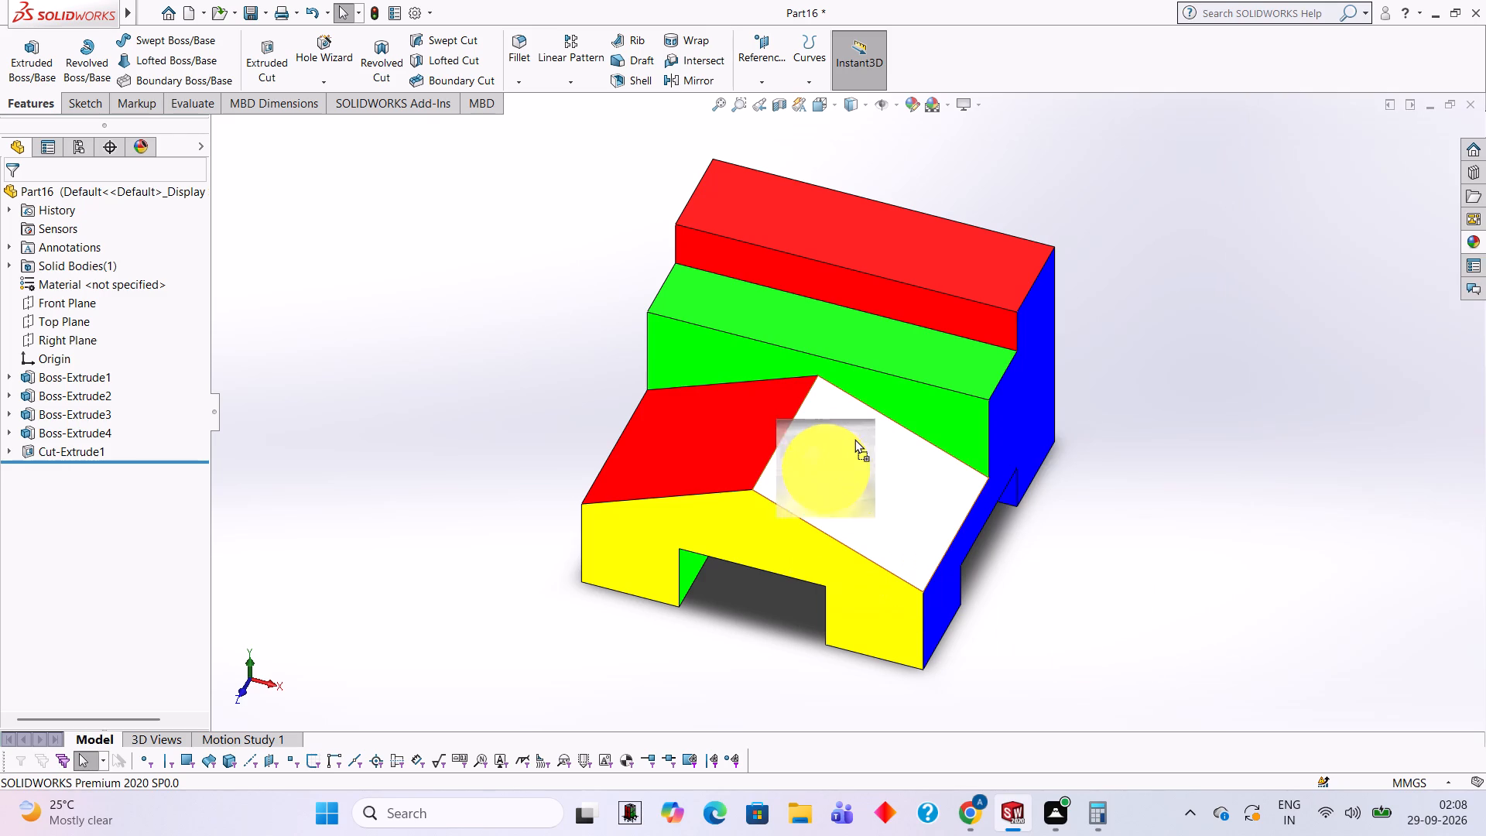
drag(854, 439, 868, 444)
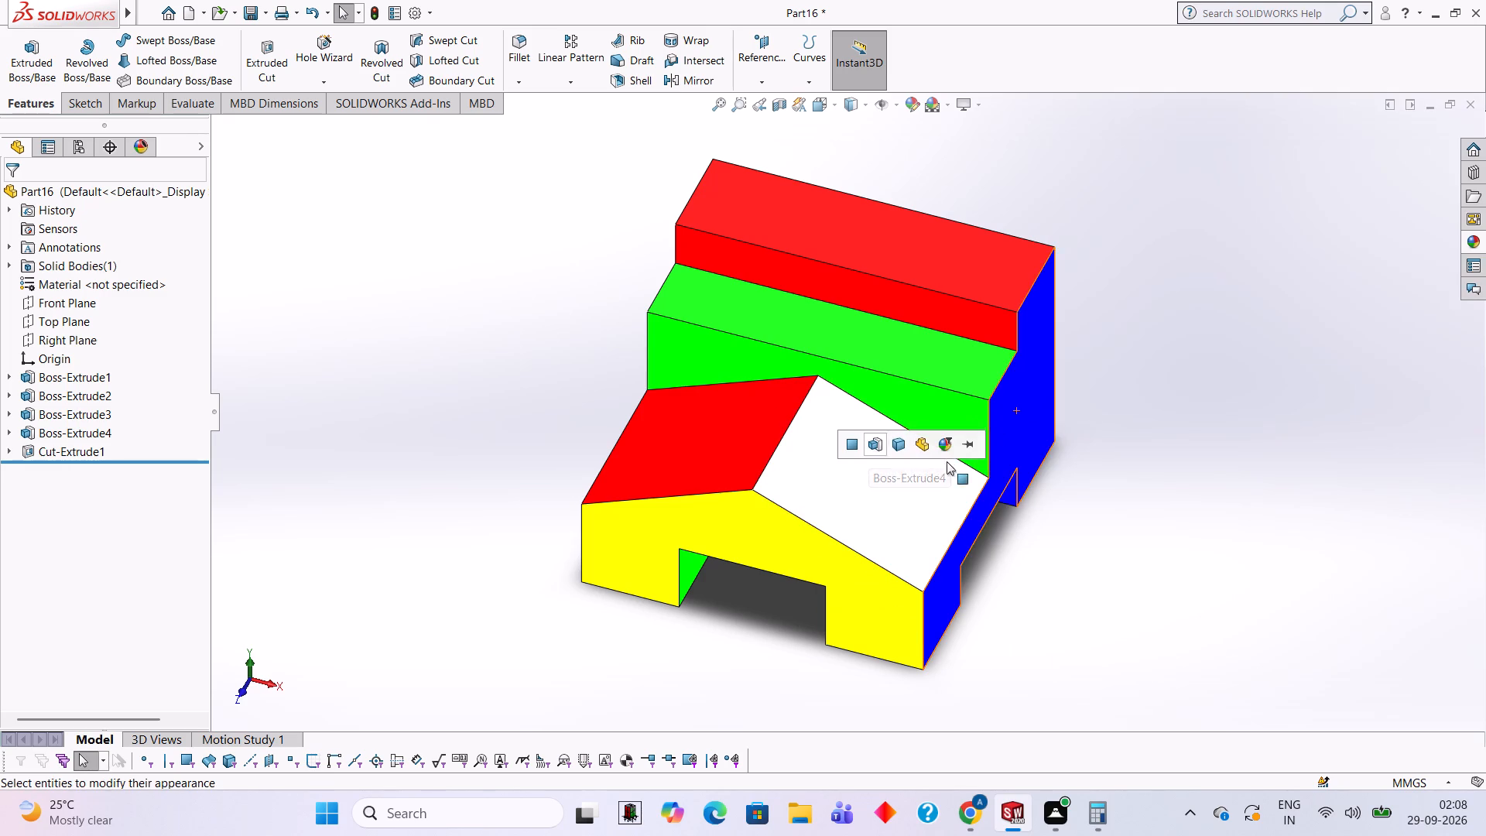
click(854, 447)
Recolour the gabled boss's yellow roof slope with the Blue LED appearance, applied to that face only.
scroll(1162, 462, up, 1)
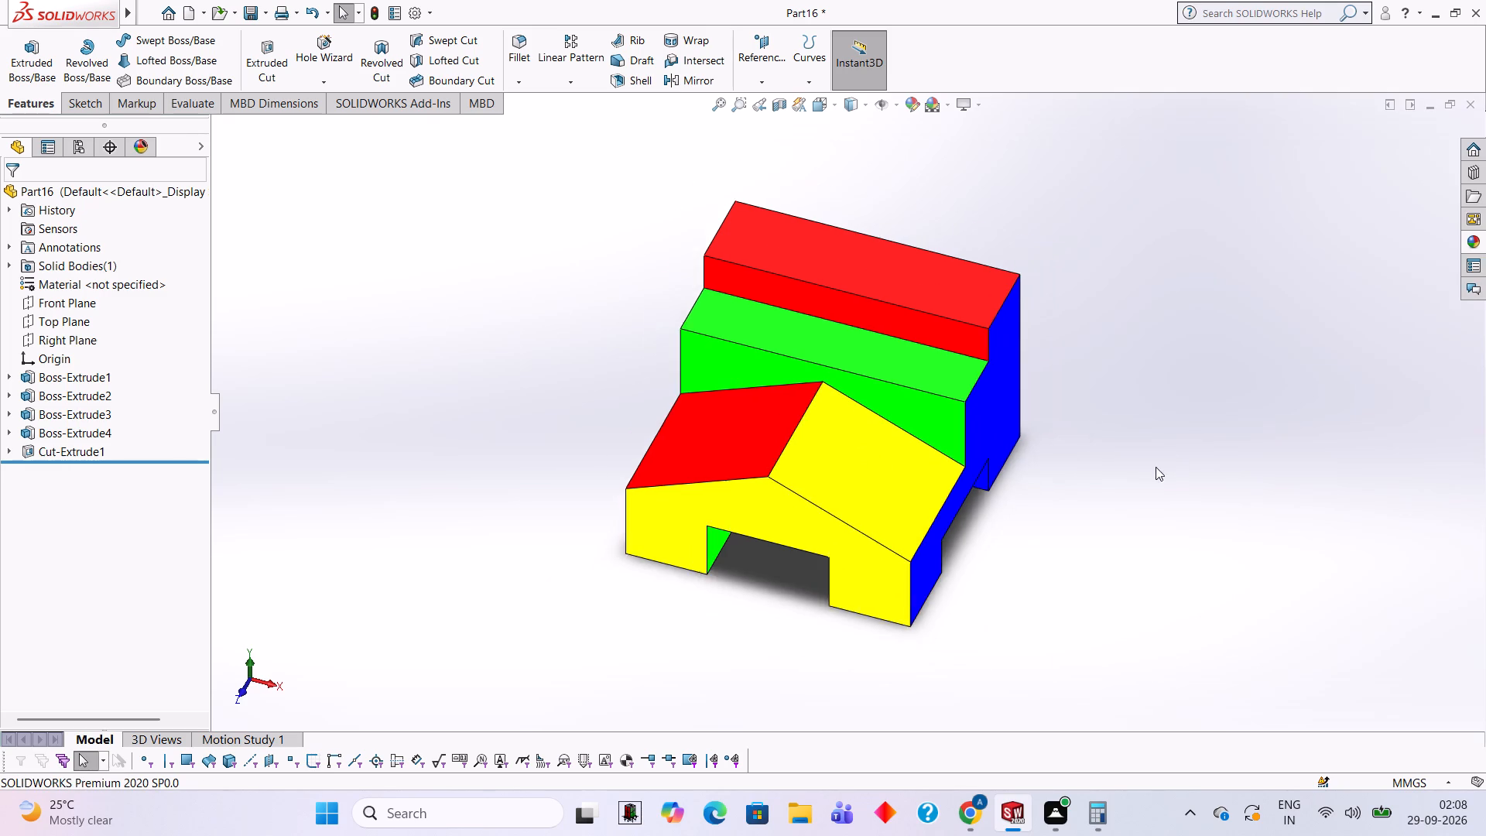
middle_drag(1157, 468, 1258, 503)
scroll(1242, 478, up, 1)
middle_drag(1235, 475, 1241, 391)
scroll(1241, 391, up, 1)
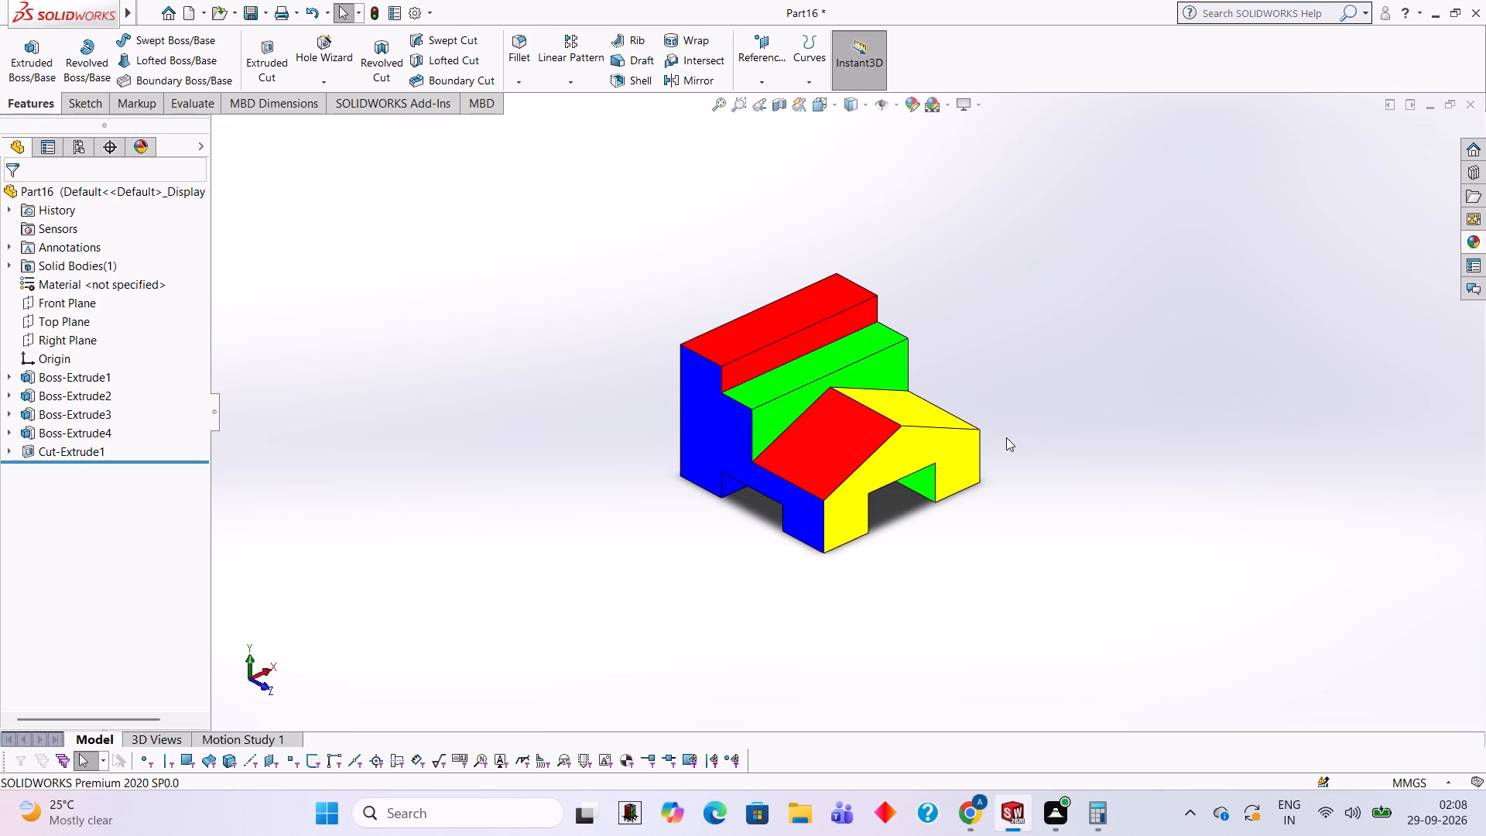
middle_drag(1075, 413, 935, 408)
scroll(865, 456, down, 2)
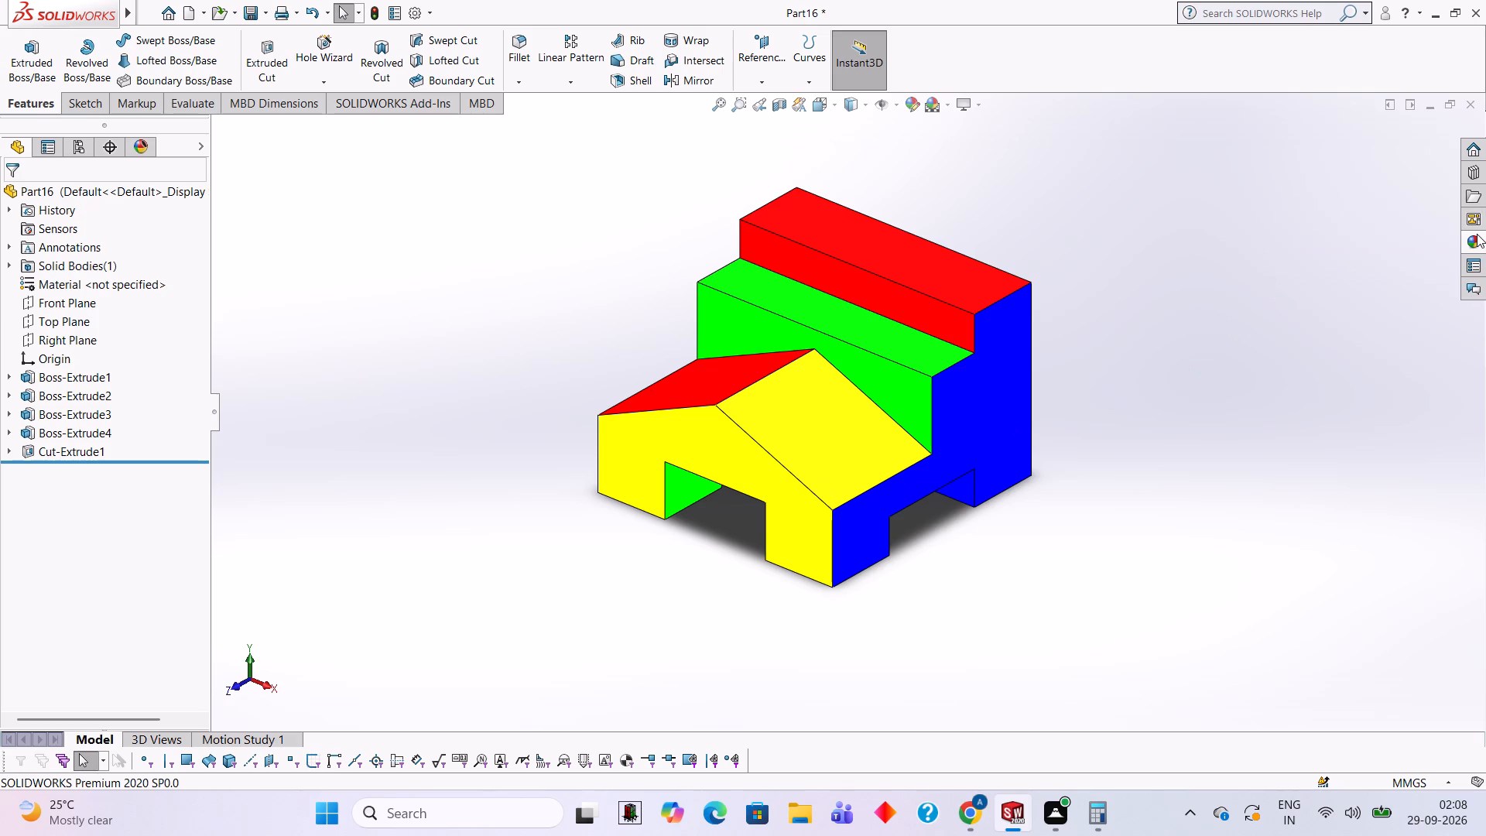
click(1477, 234)
drag(1328, 554, 851, 437)
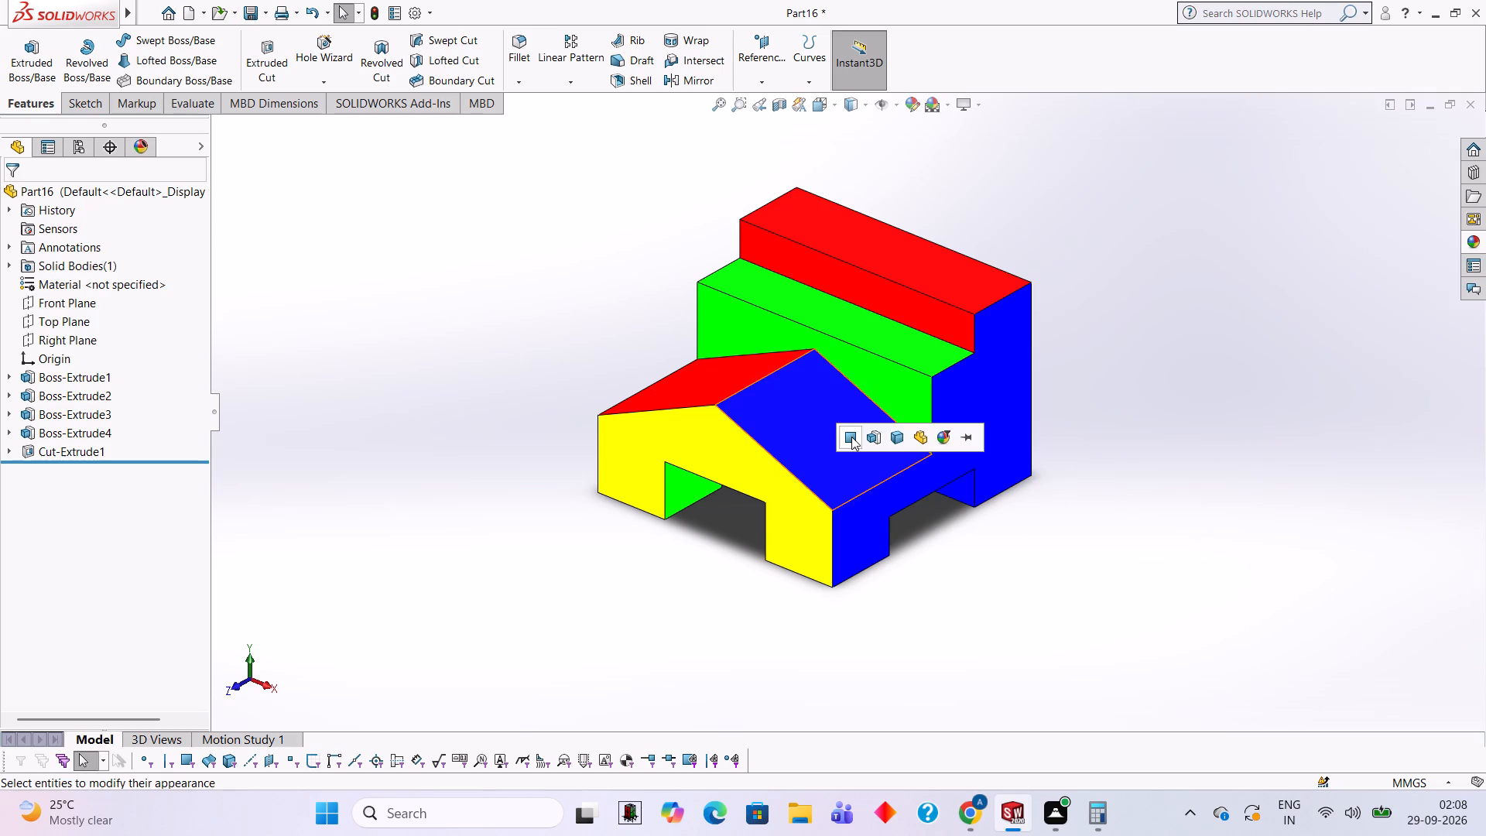
click(851, 437)
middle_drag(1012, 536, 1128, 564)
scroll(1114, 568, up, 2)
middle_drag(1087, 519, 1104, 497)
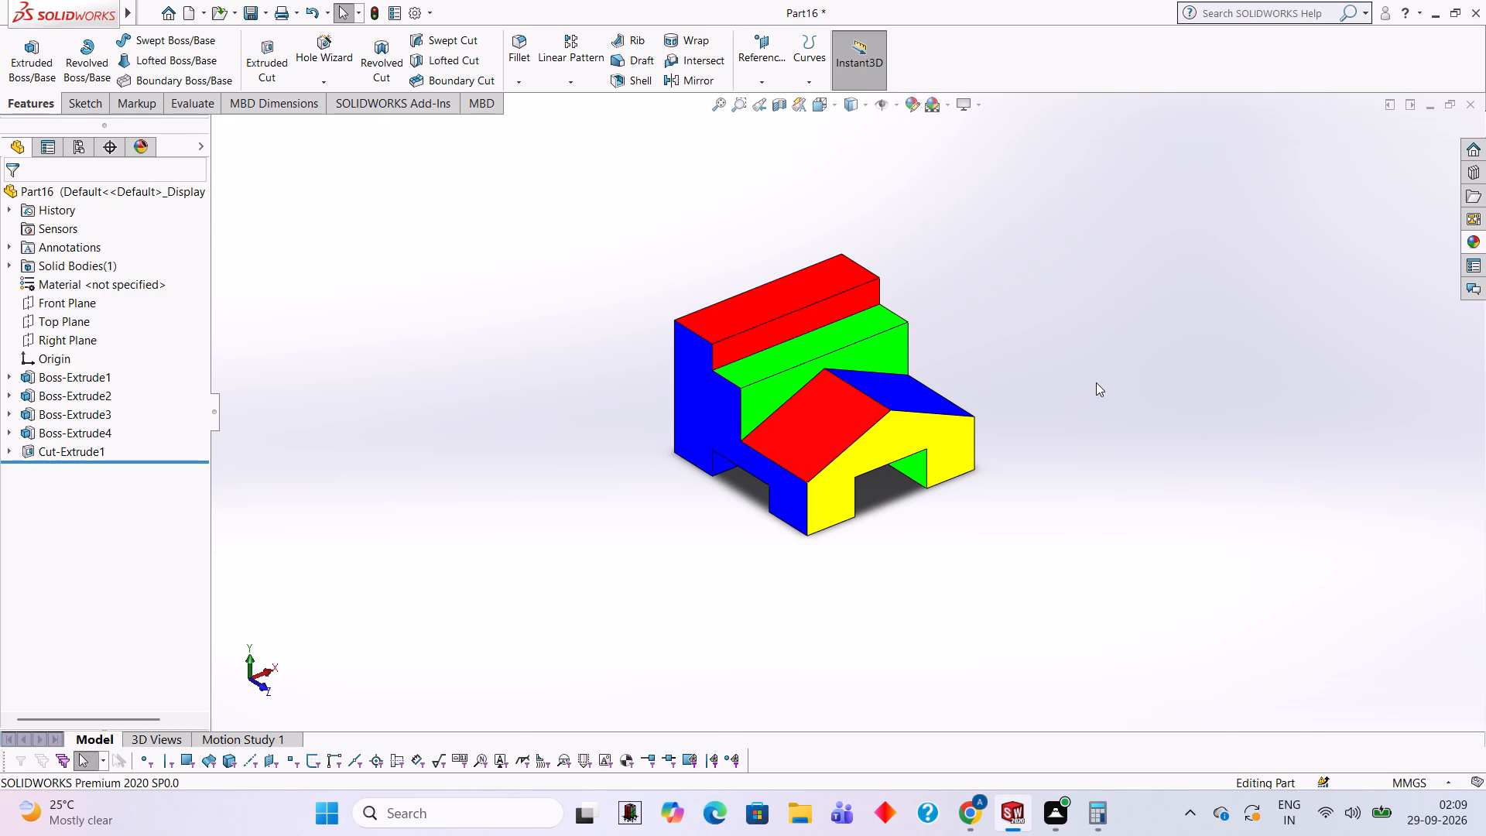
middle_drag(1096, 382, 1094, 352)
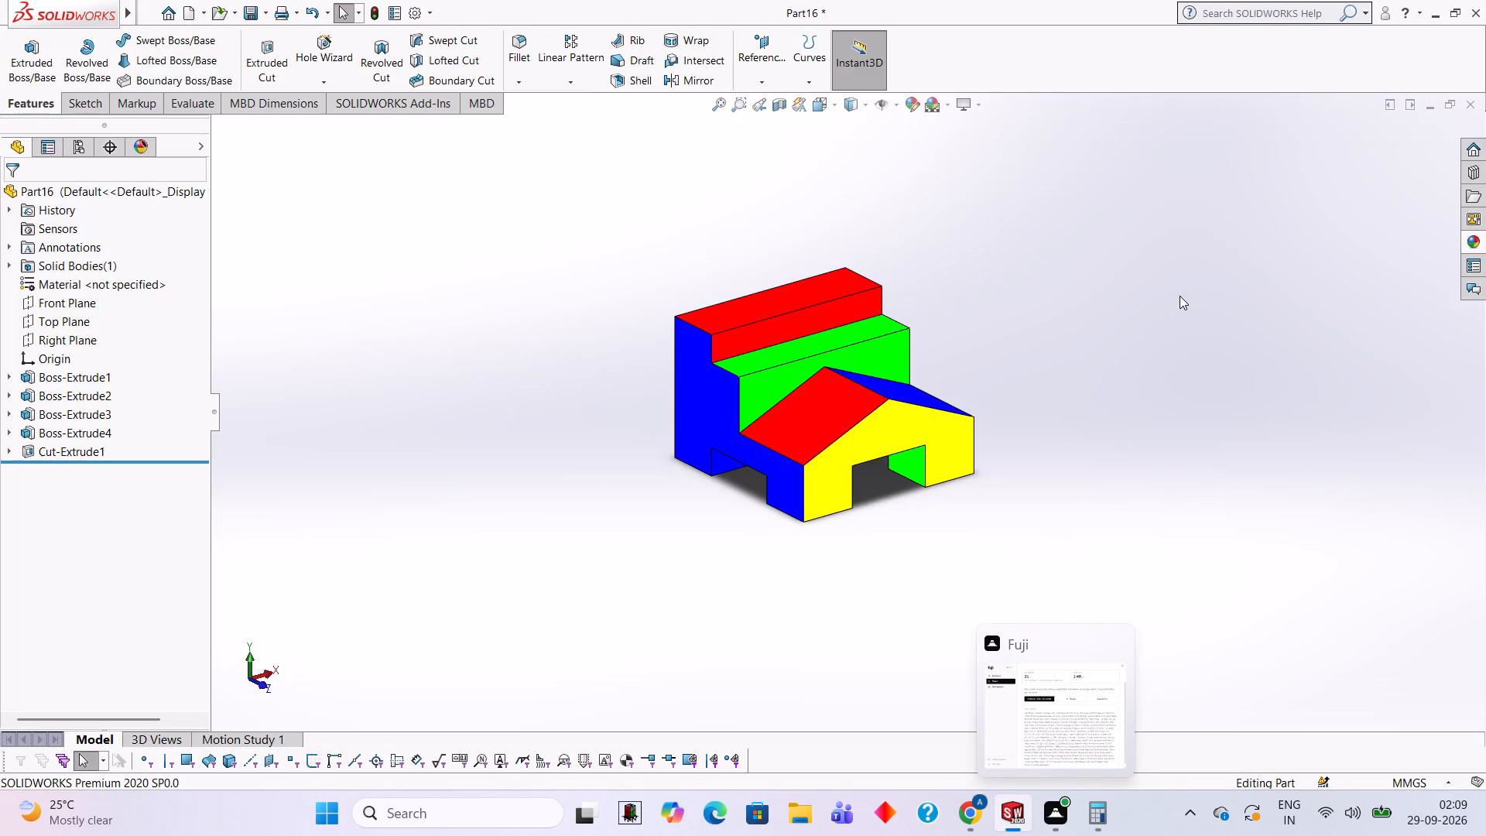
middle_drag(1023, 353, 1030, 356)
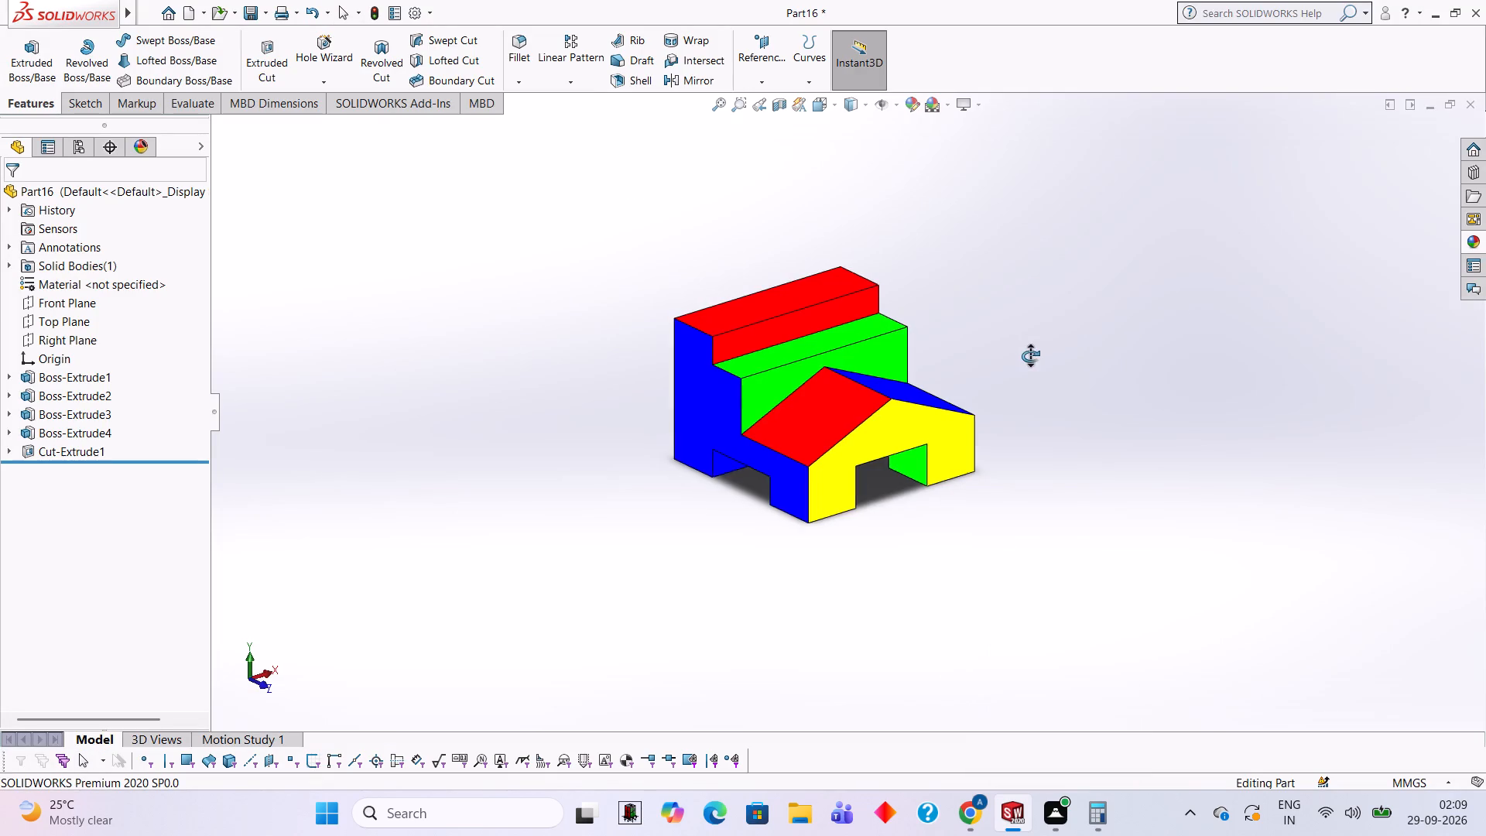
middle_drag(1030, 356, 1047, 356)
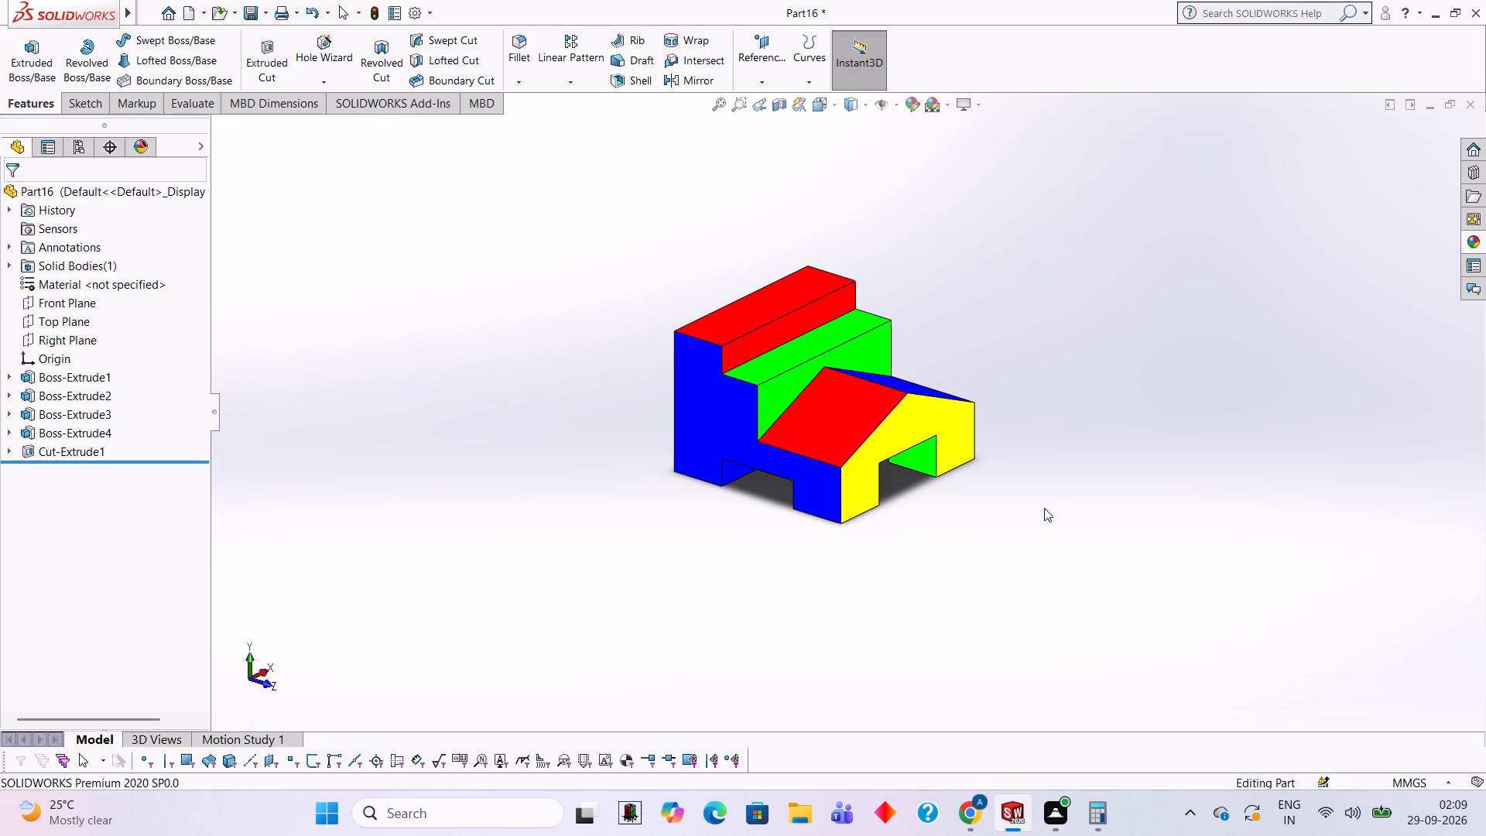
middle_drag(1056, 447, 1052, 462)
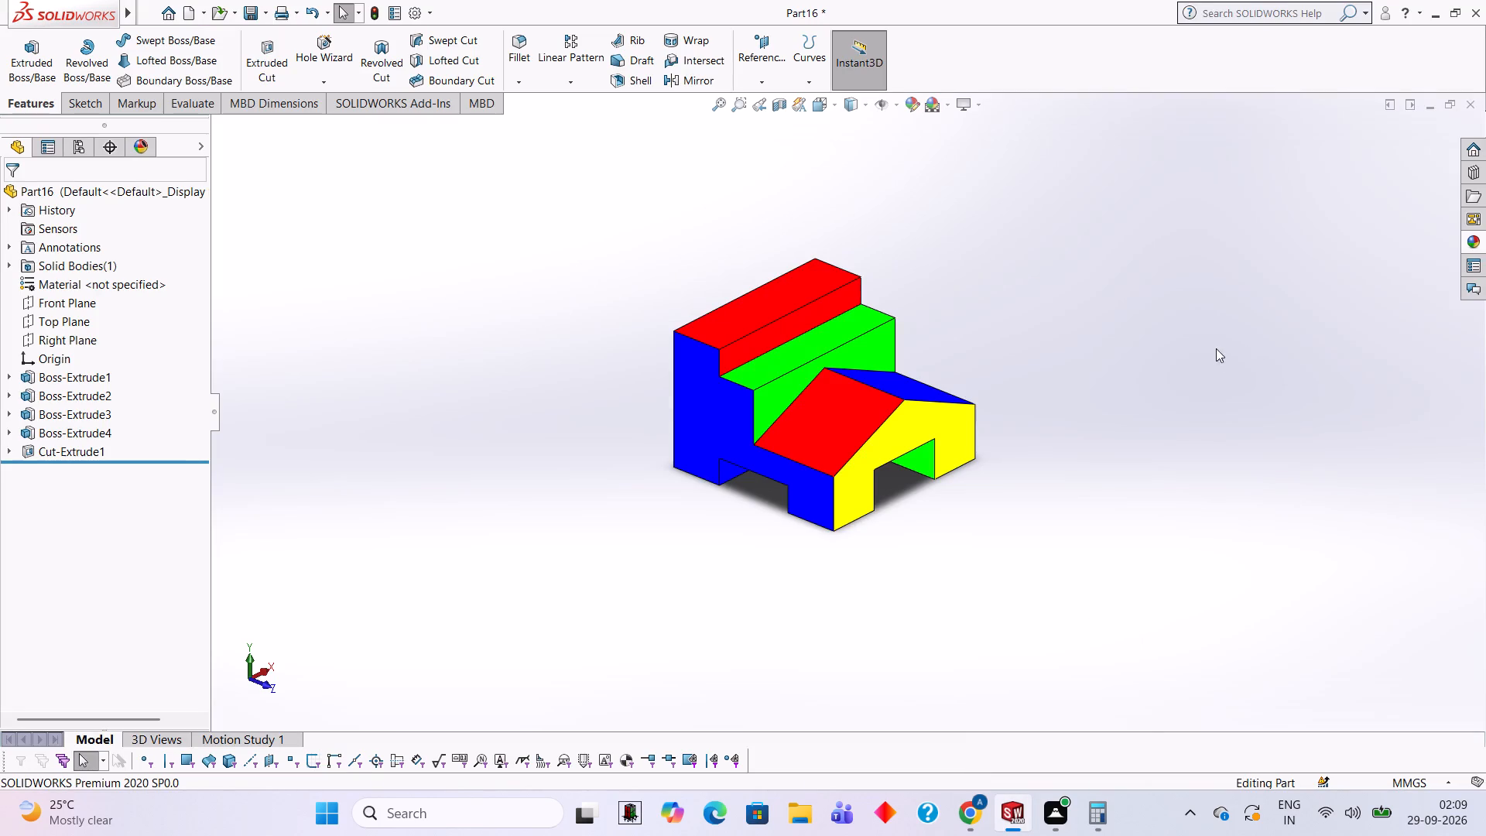
Start a sketch on the part's blue stepped side face and draw a circle about 93 mm in diameter, clear of the rear block.
click(690, 403)
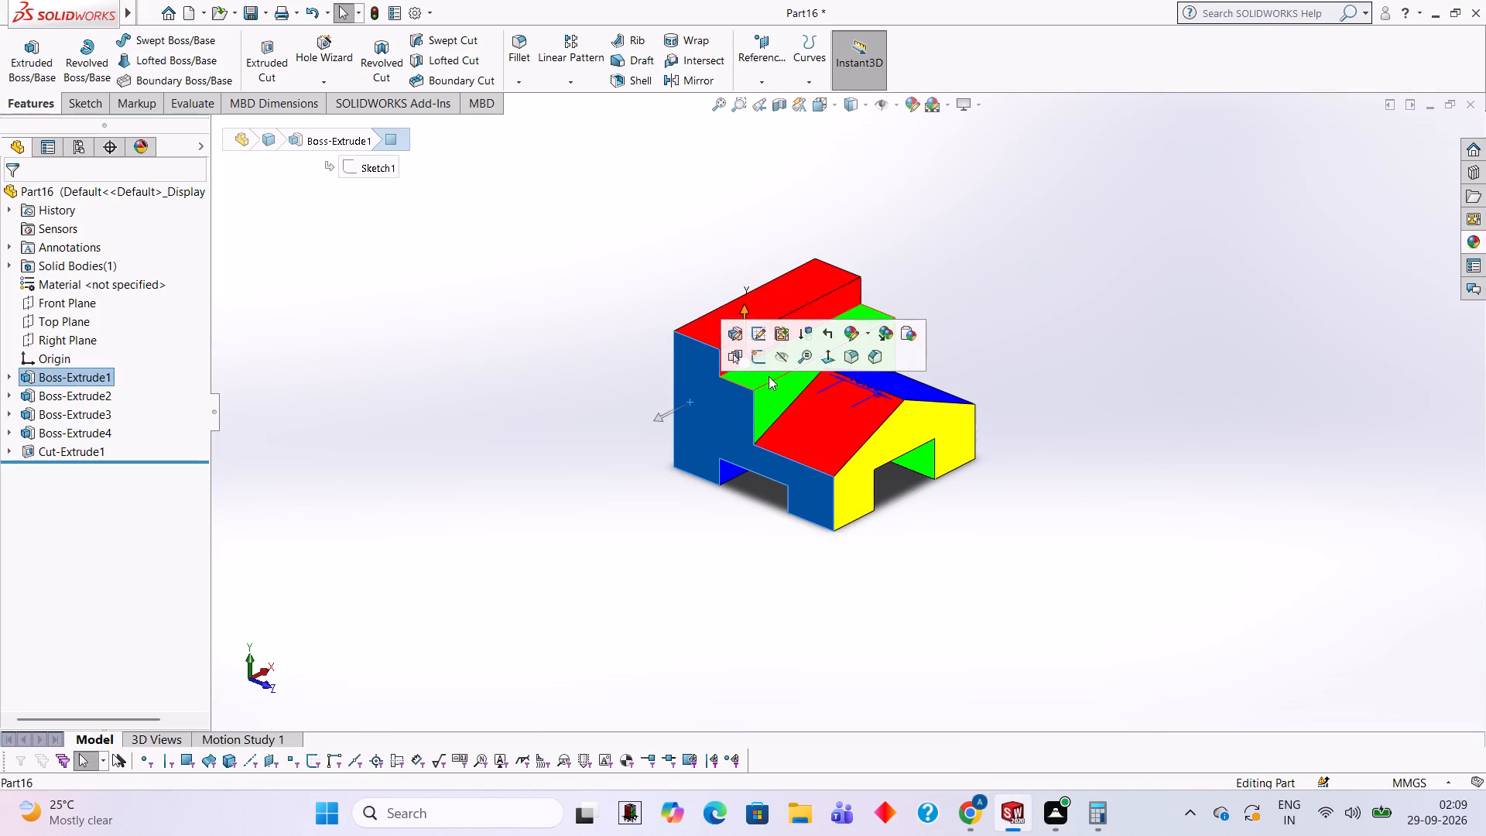
click(763, 359)
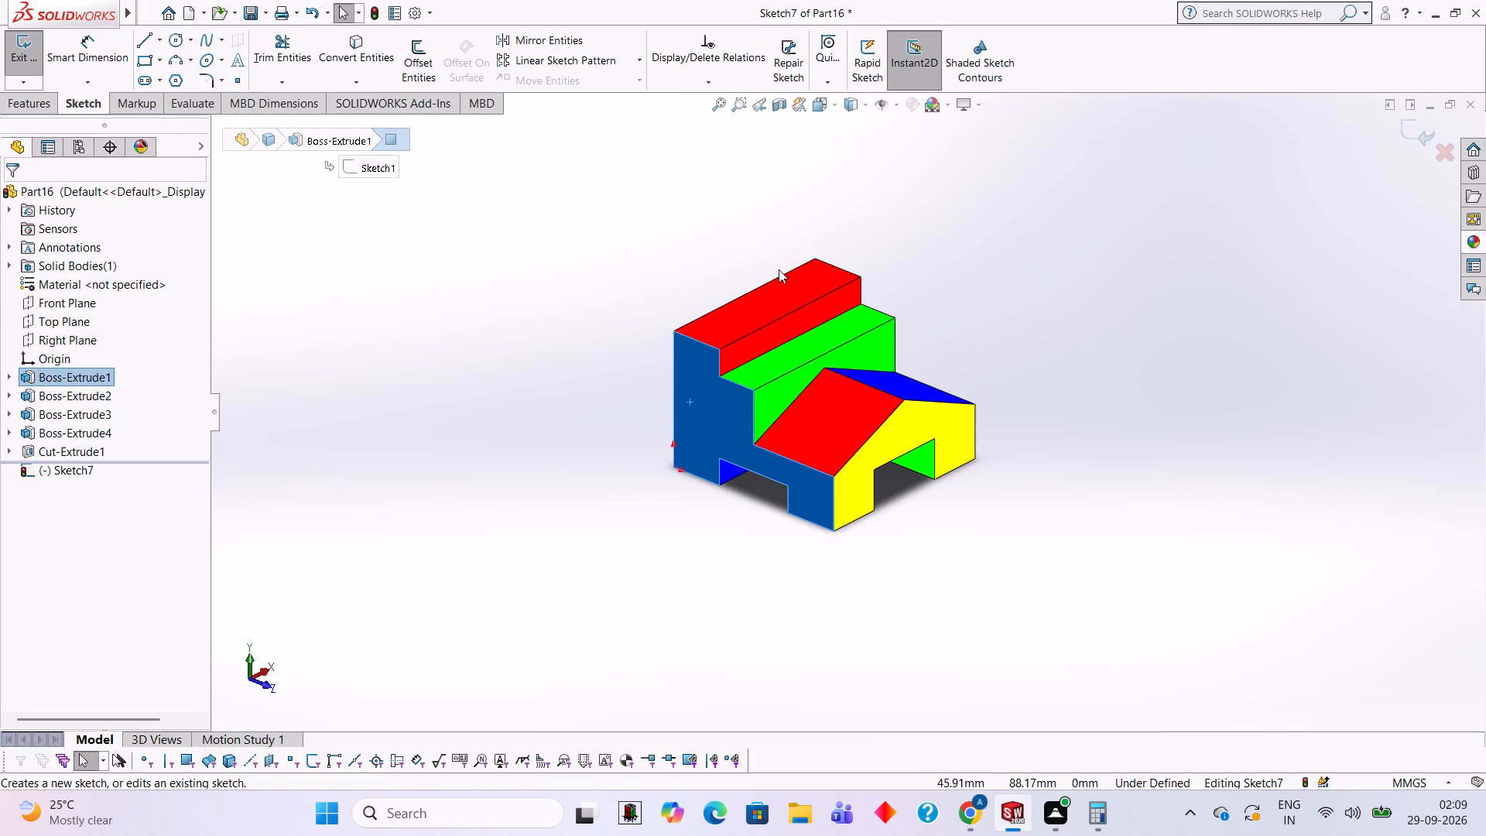
middle_drag(598, 409, 775, 385)
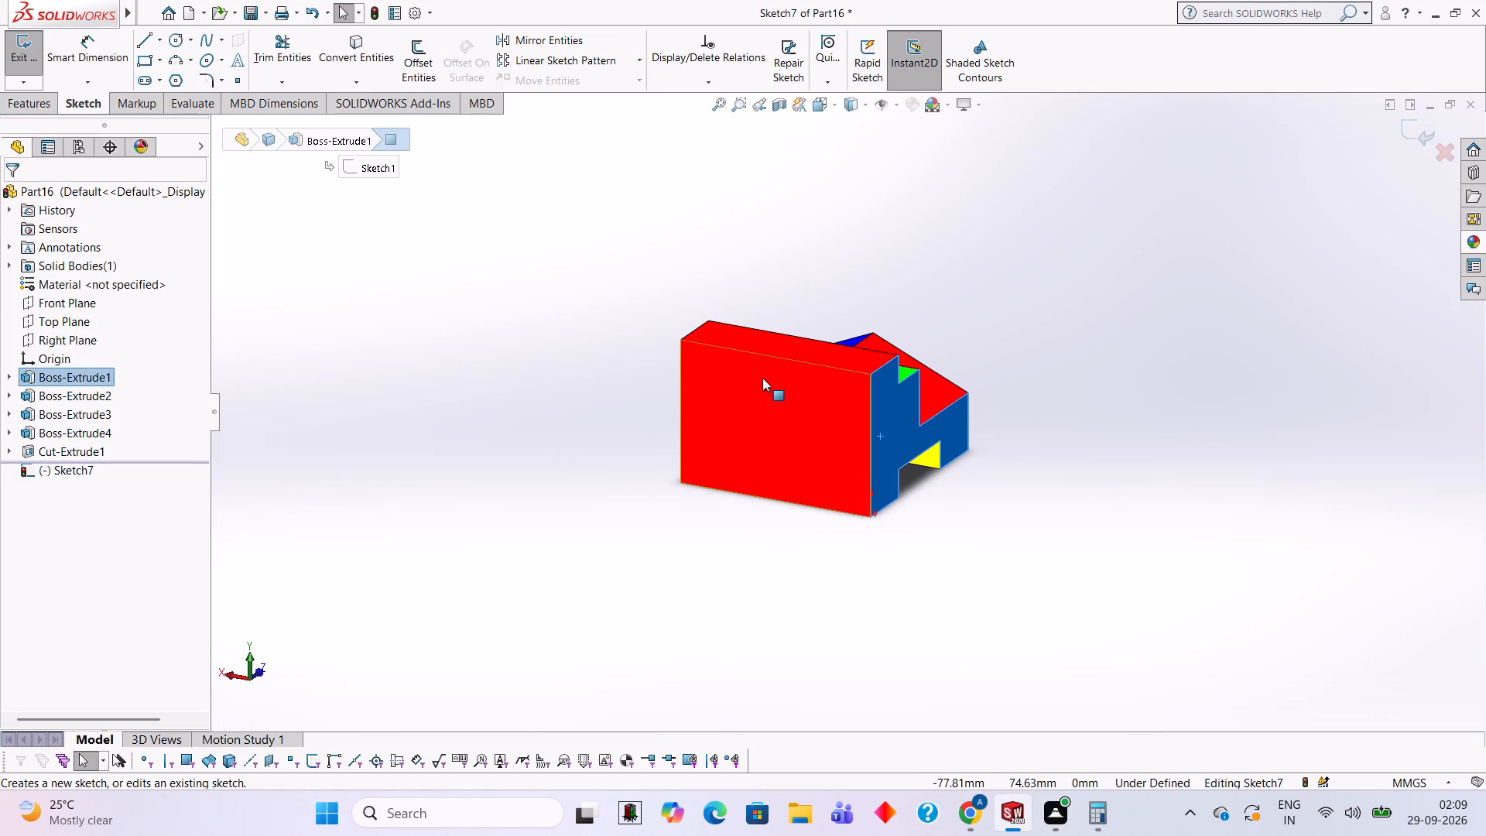
click(769, 391)
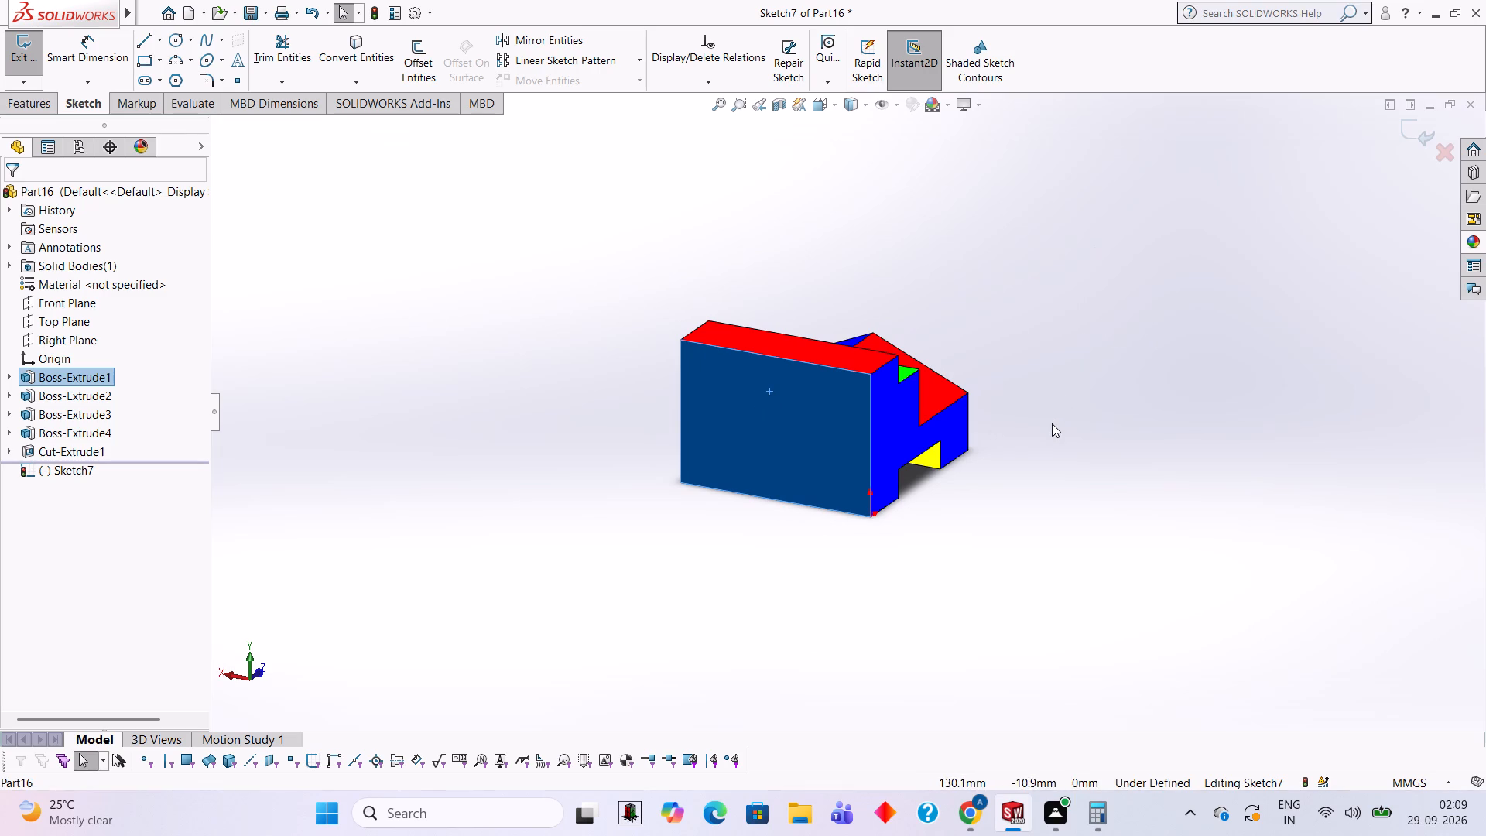
click(176, 39)
click(755, 441)
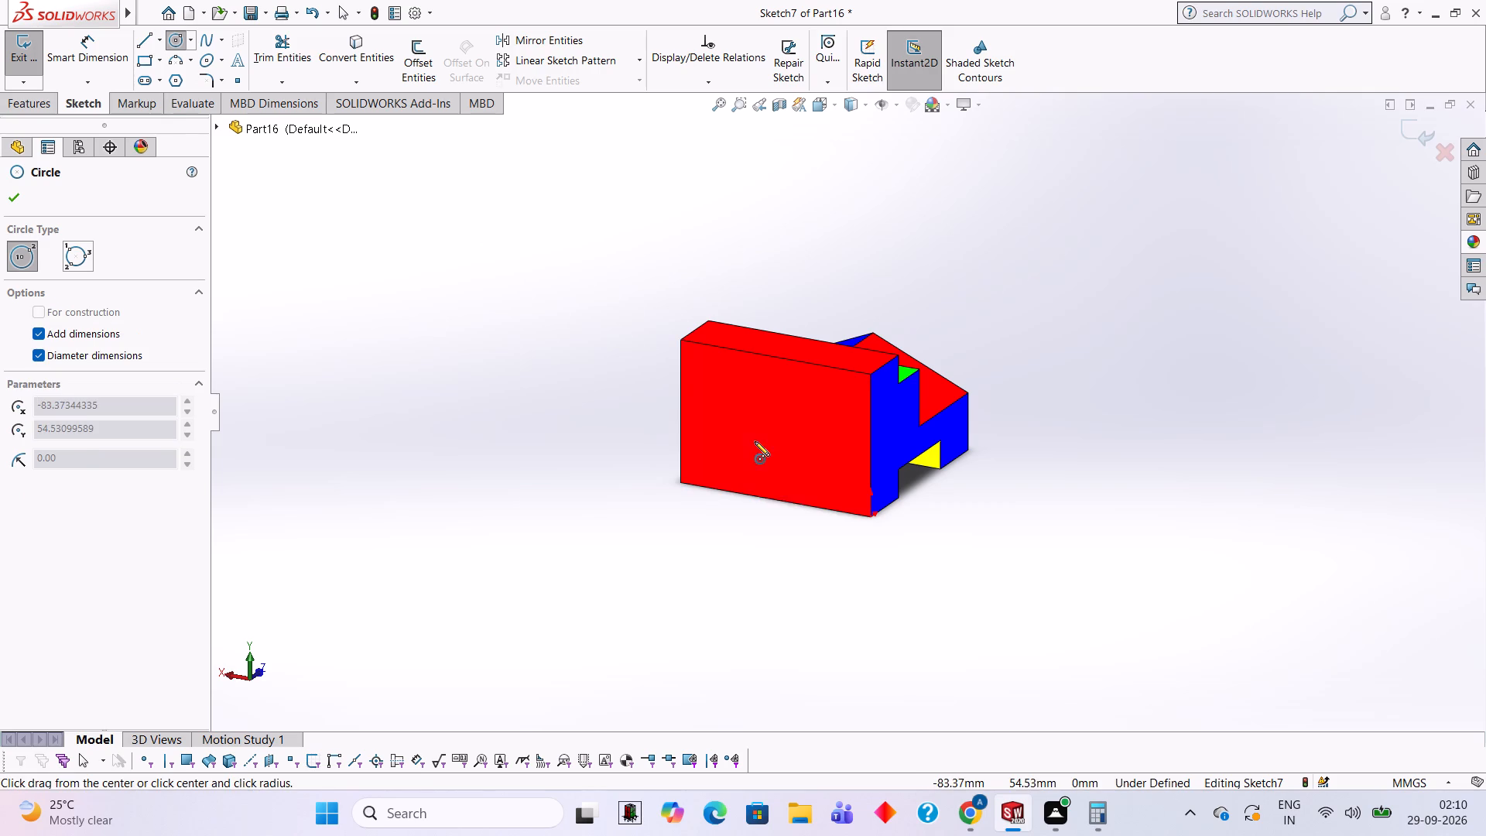
click(817, 438)
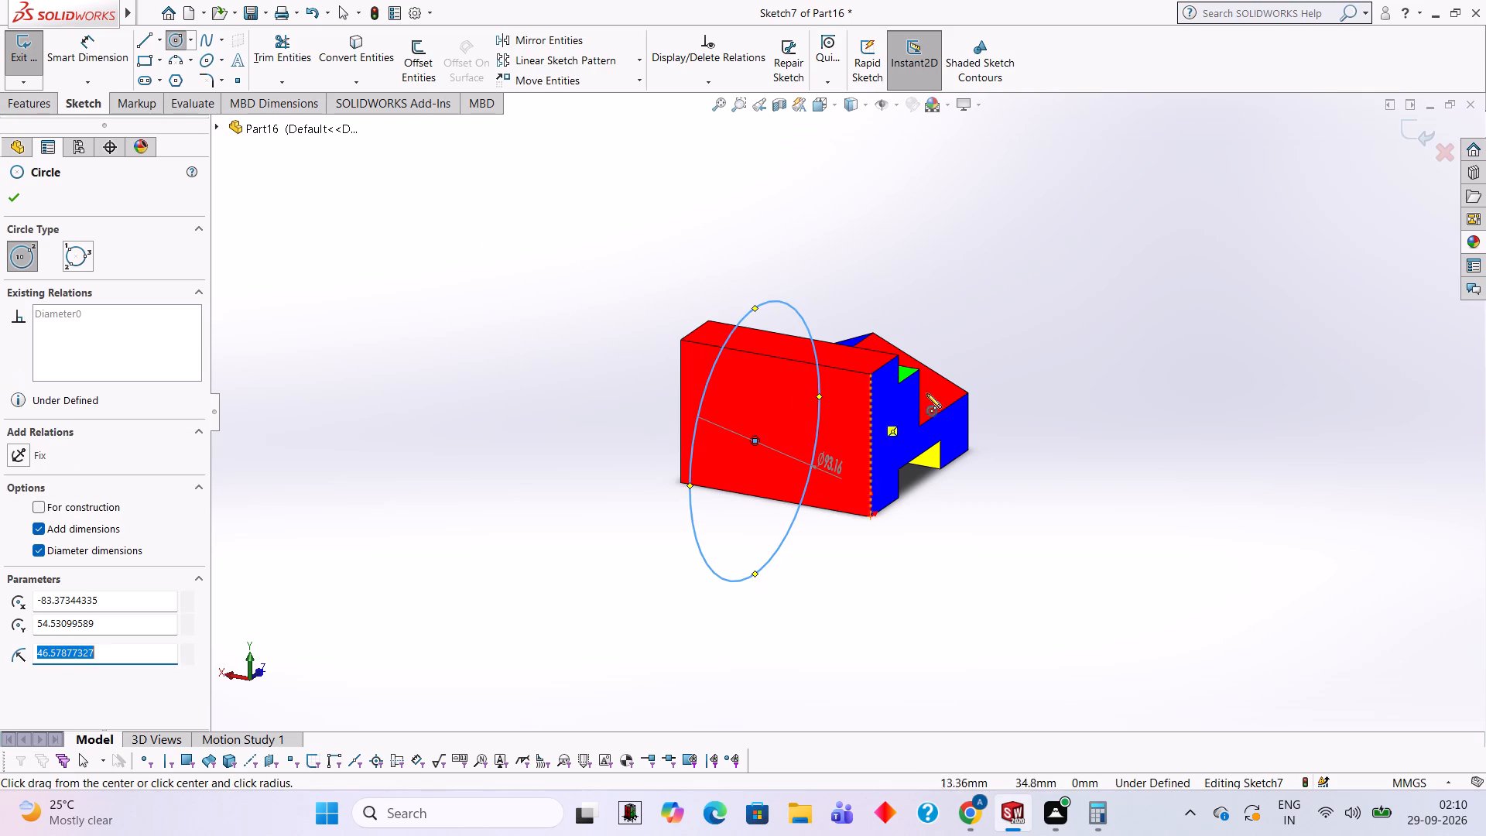
Sketch three more circles roughly concentric with the 93 mm circle, about 58, 134 and 44 mm in diameter.
middle_drag(953, 361, 1072, 250)
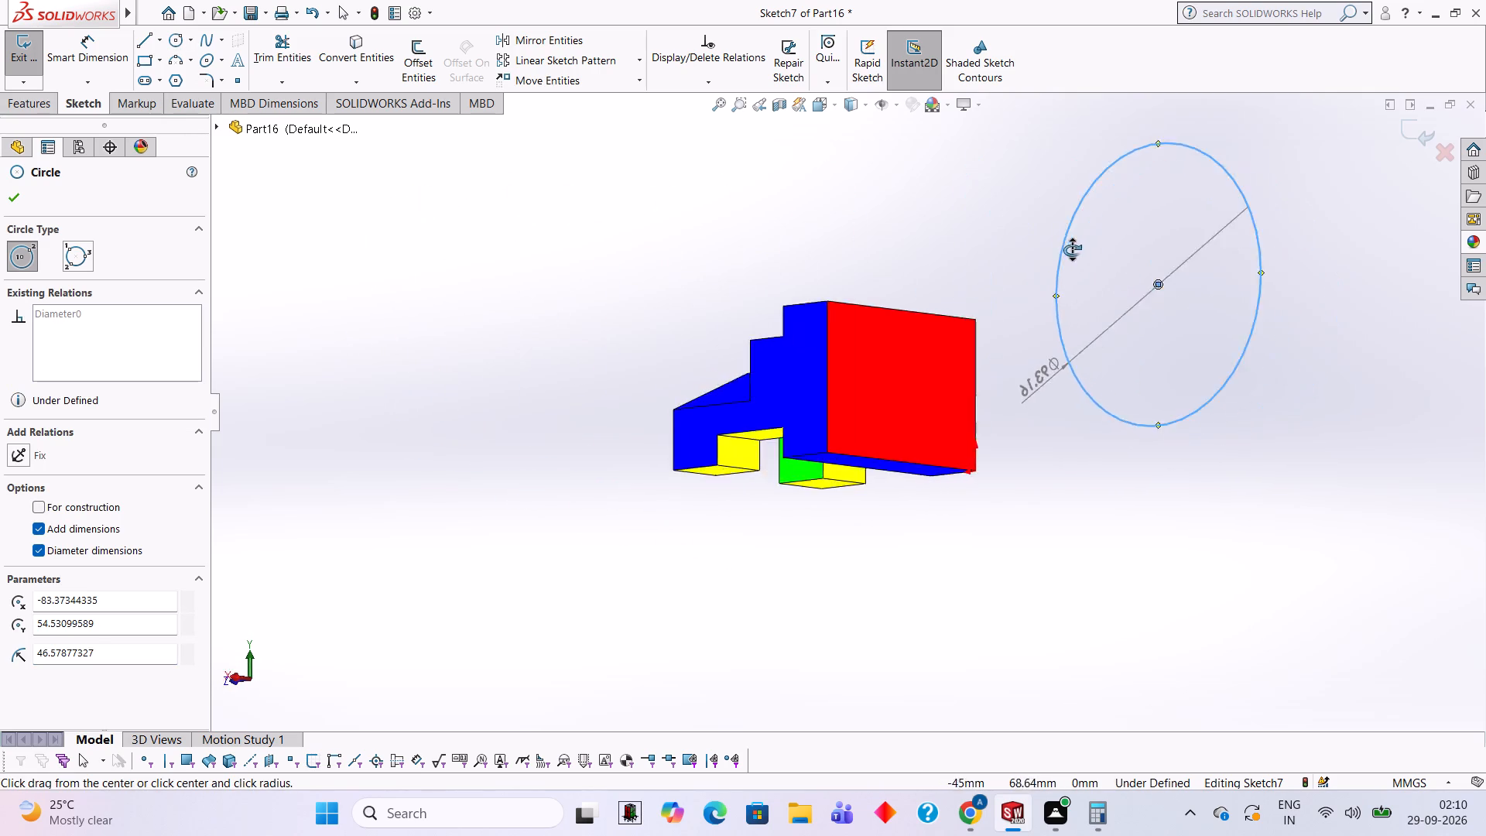
middle_drag(1072, 250, 826, 358)
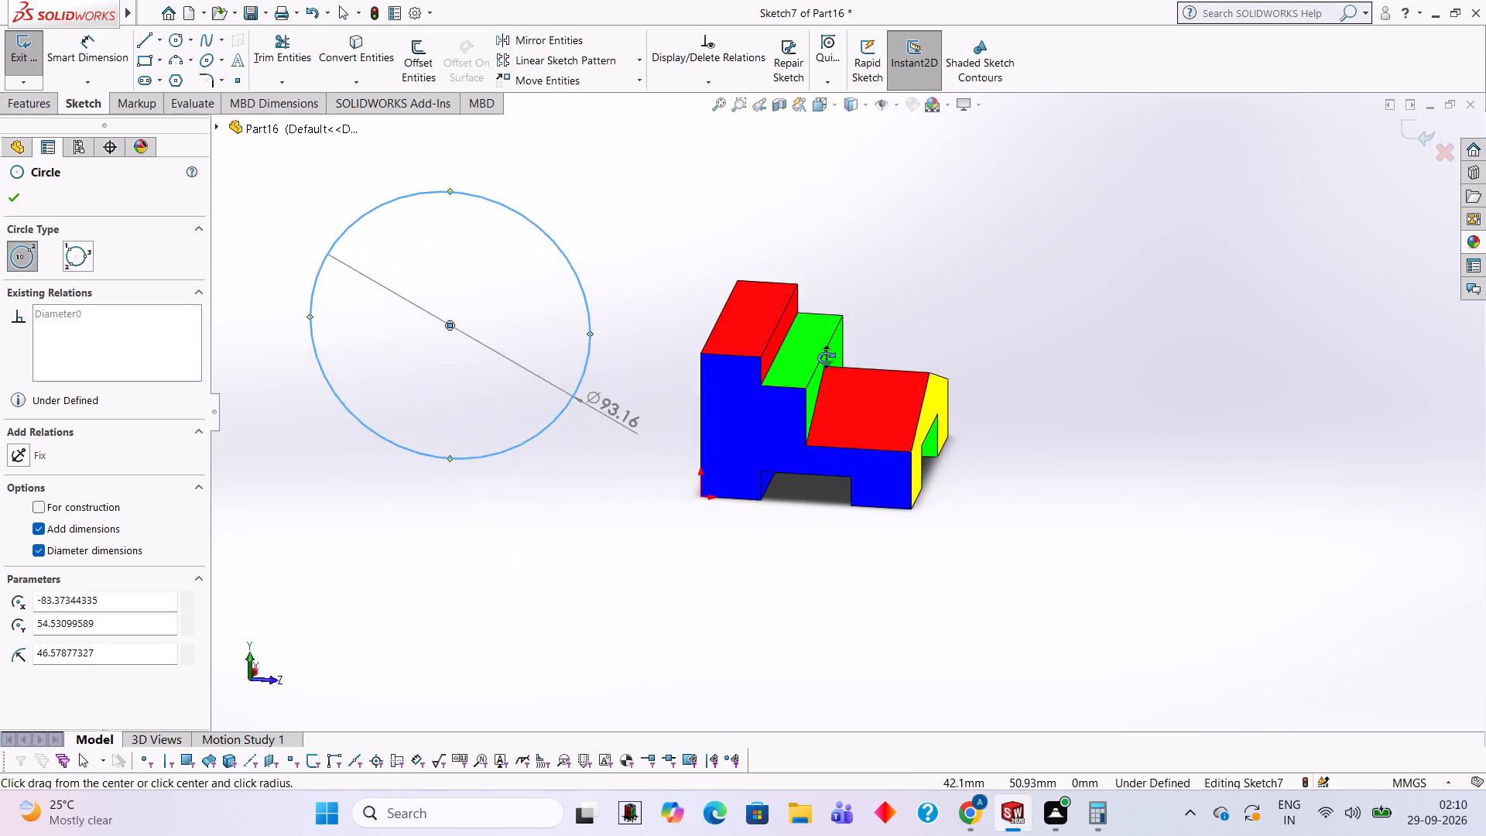
middle_drag(826, 358, 848, 364)
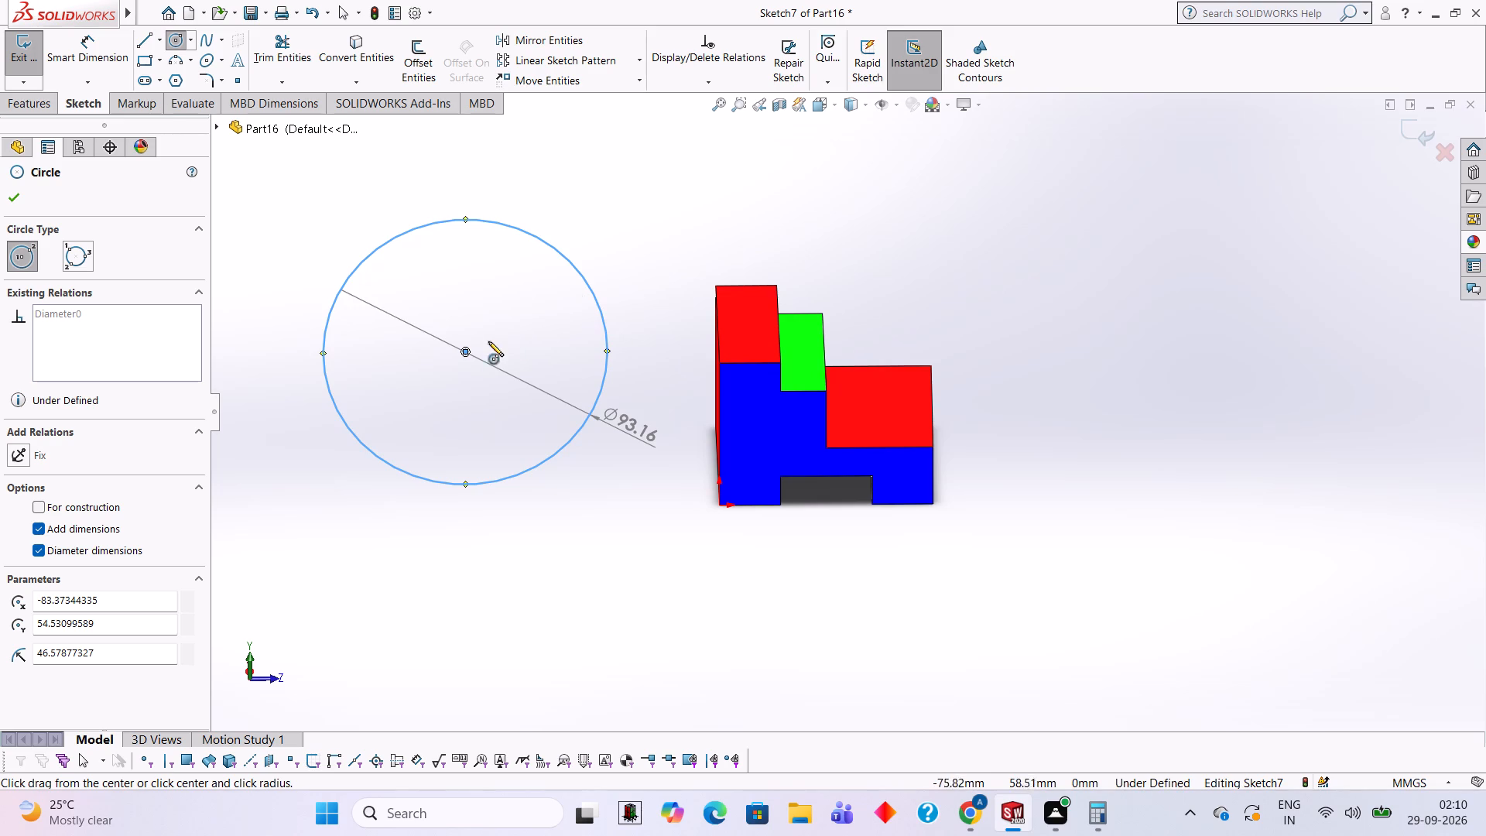
drag(461, 348, 538, 385)
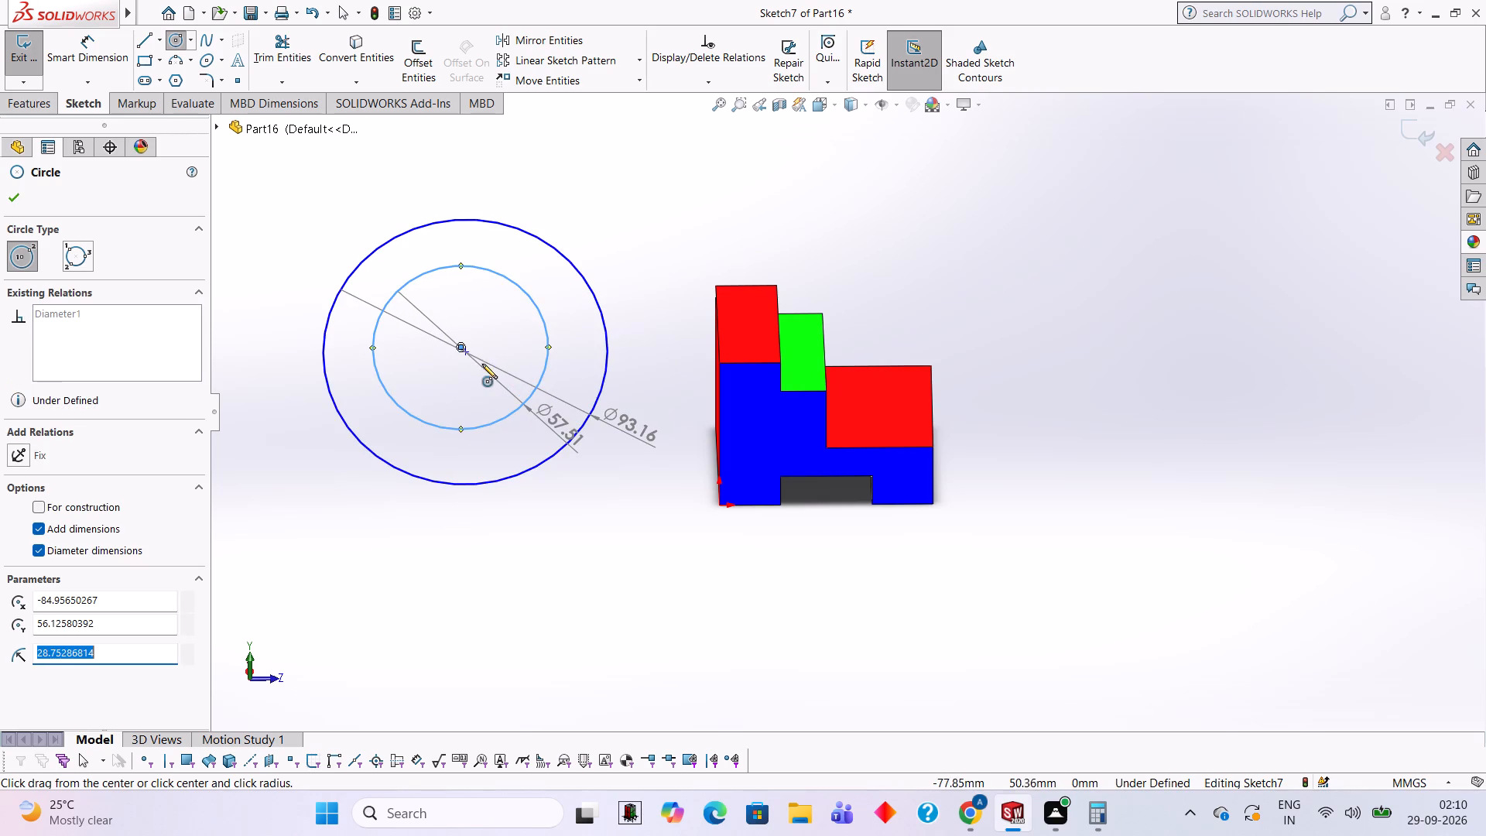
drag(465, 350, 550, 458)
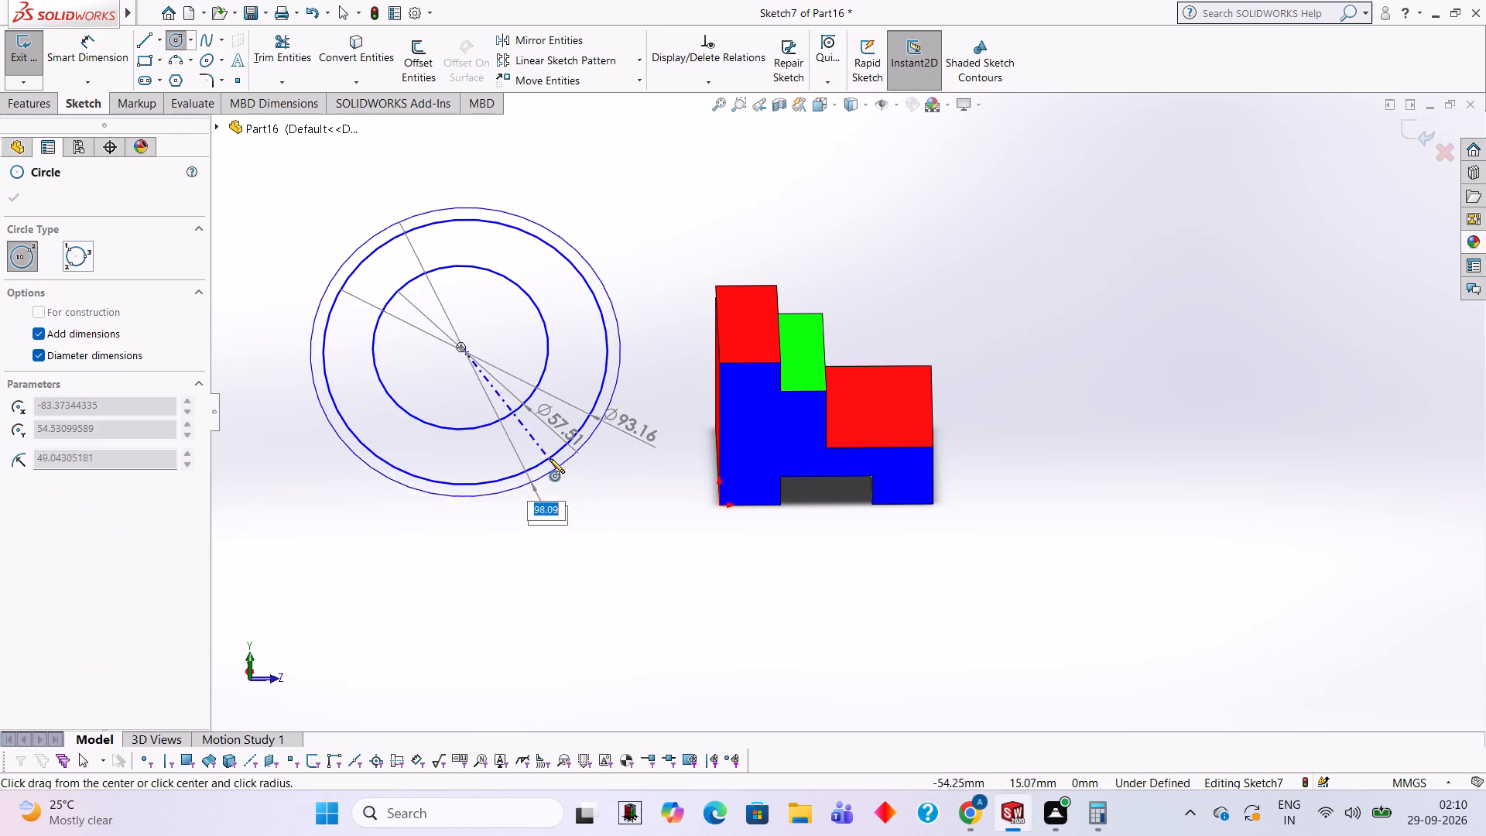
drag(550, 458, 657, 416)
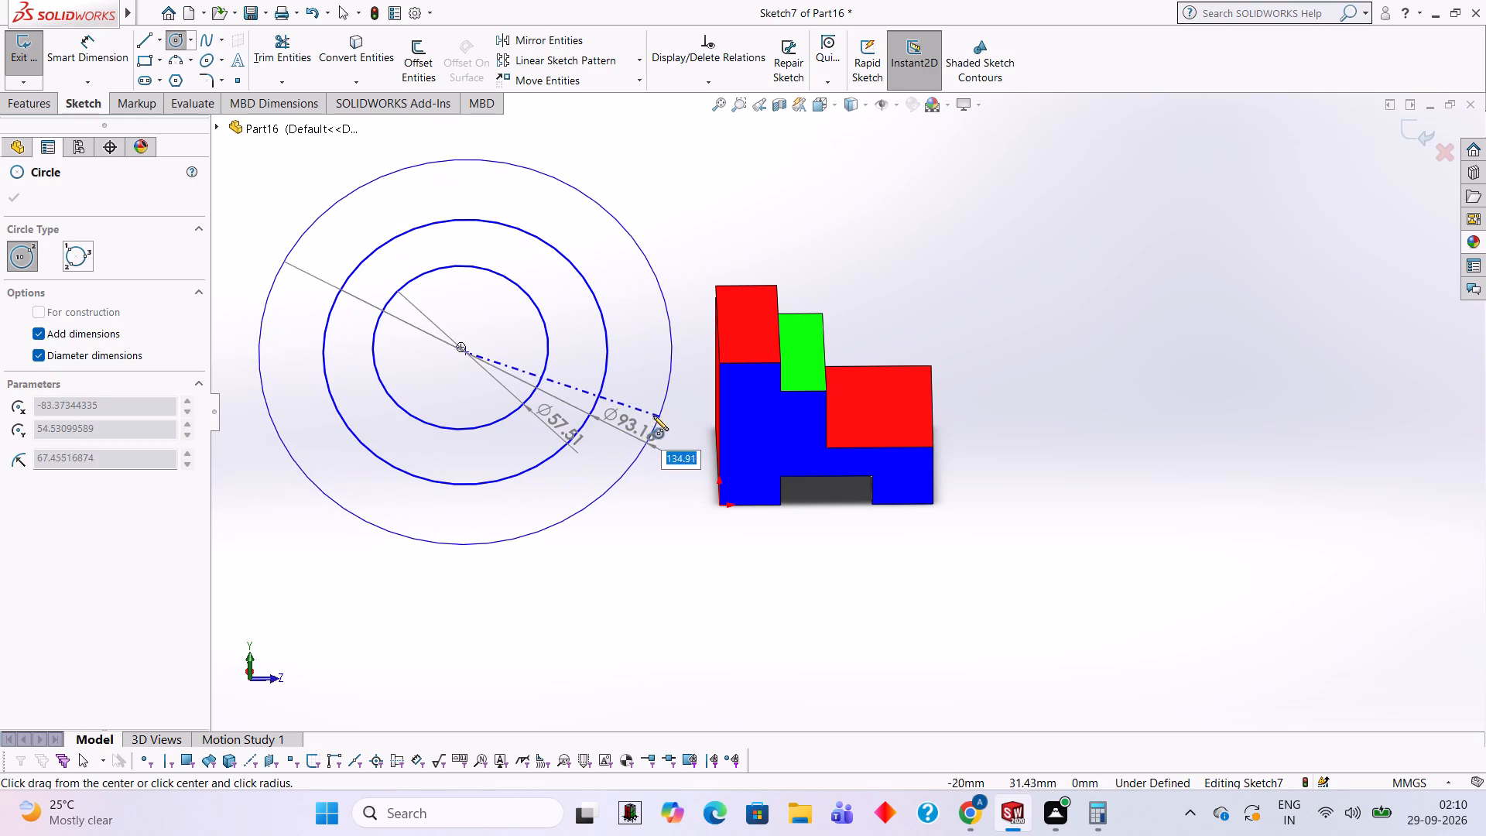
drag(461, 354, 533, 393)
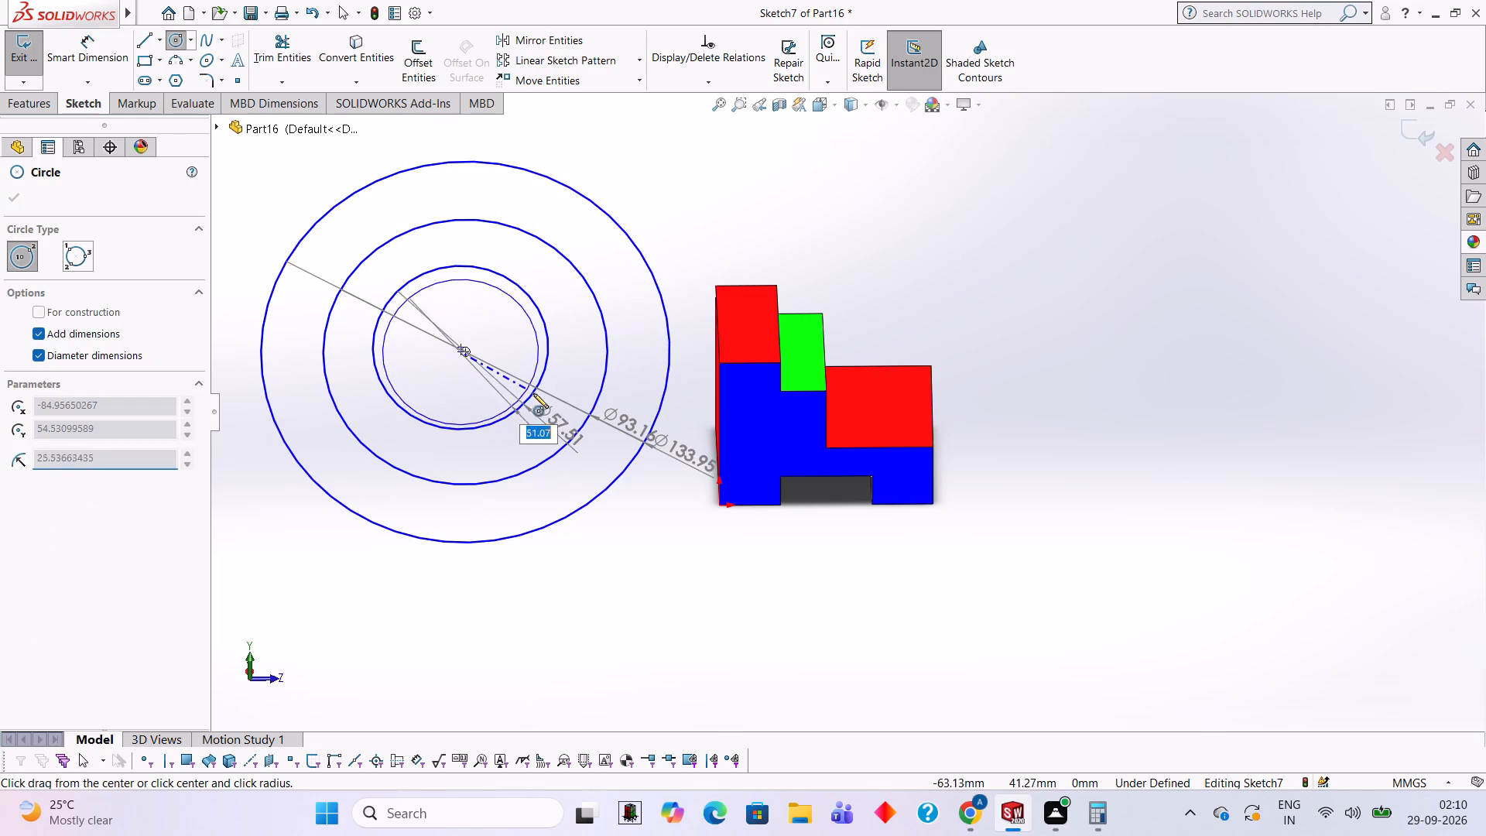
drag(533, 393, 552, 399)
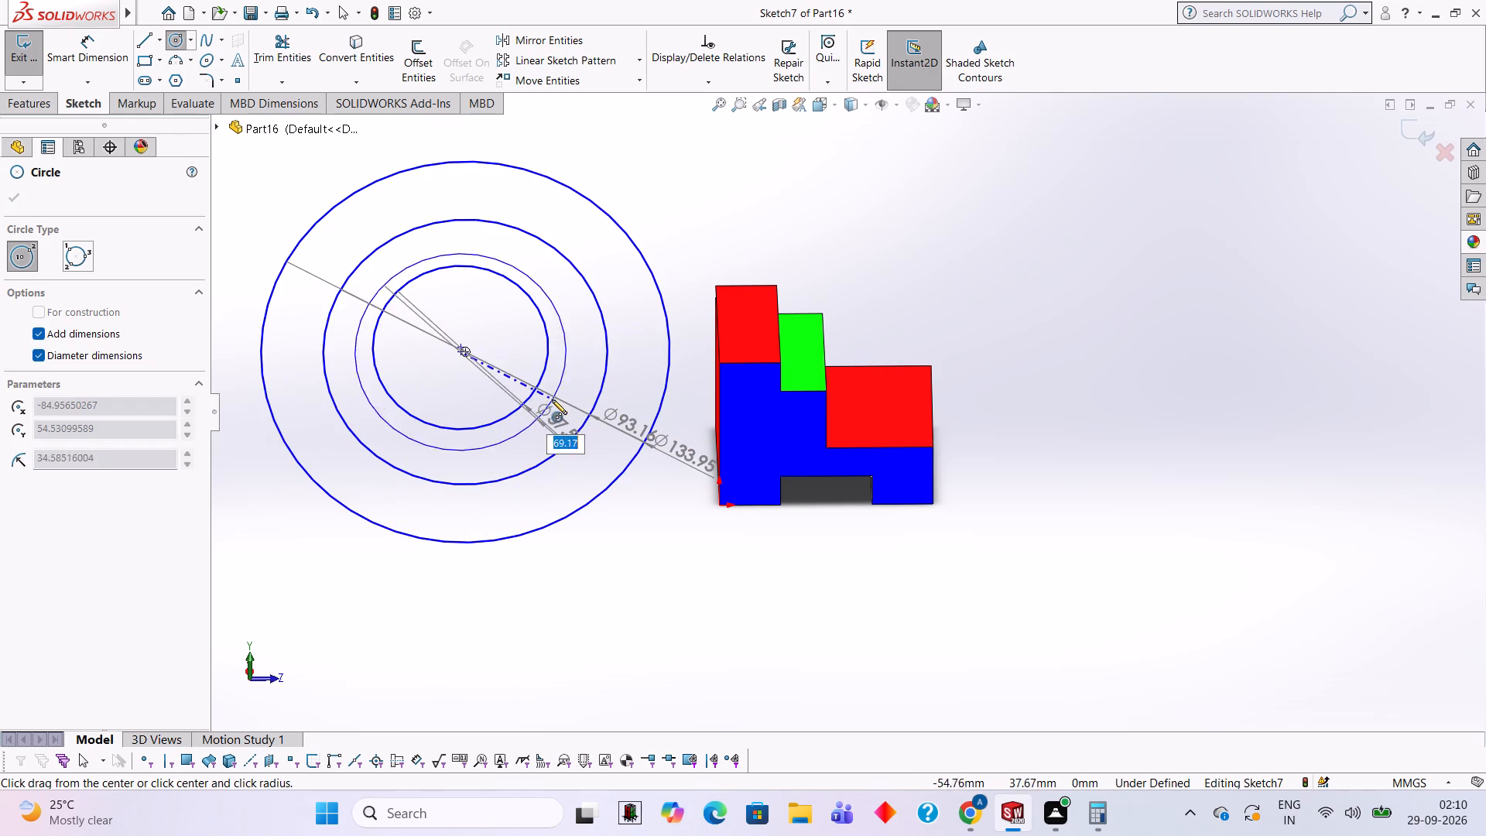
drag(552, 399, 488, 363)
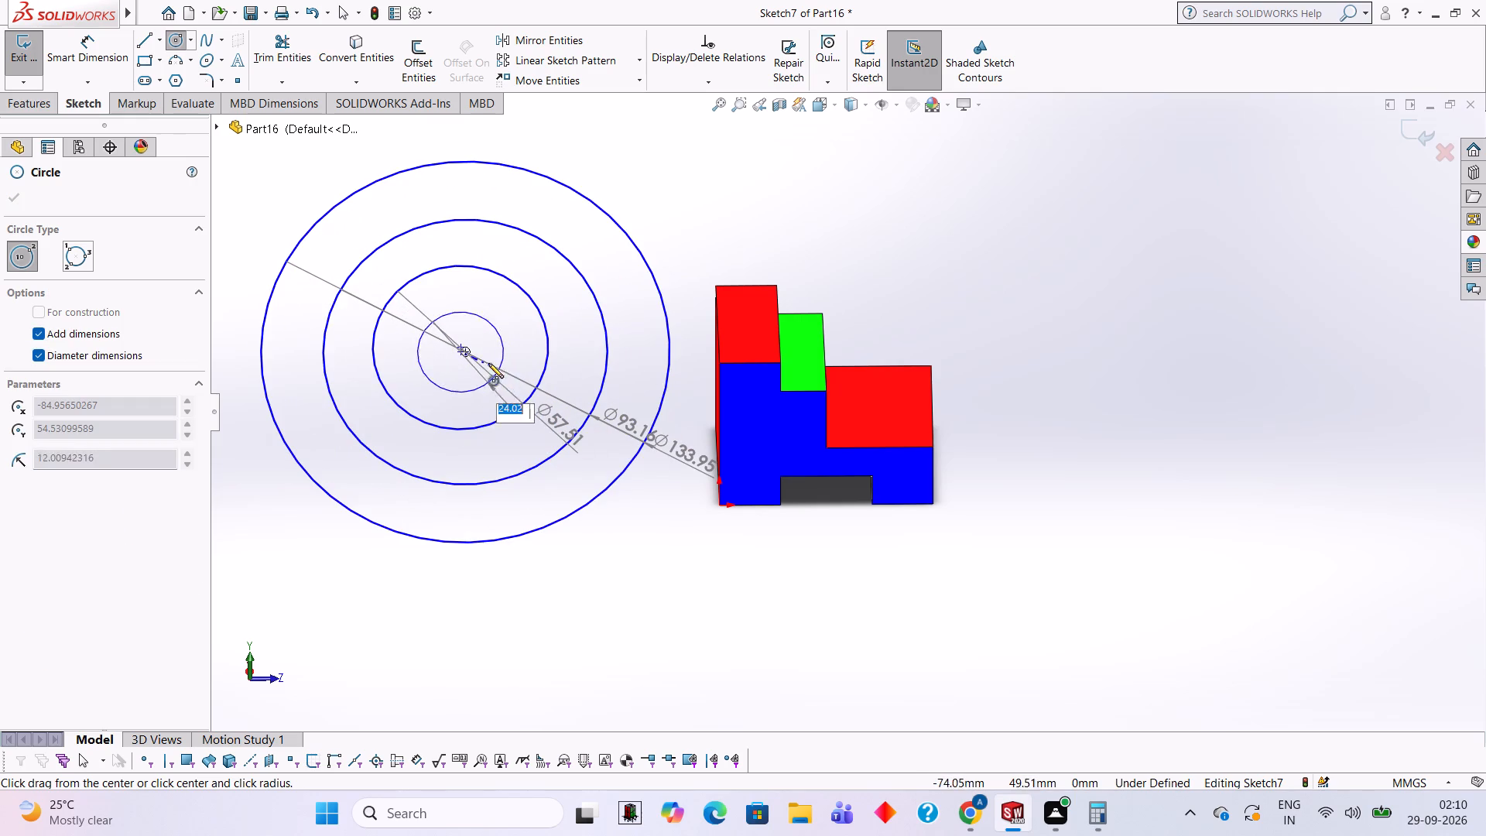
drag(488, 363, 455, 307)
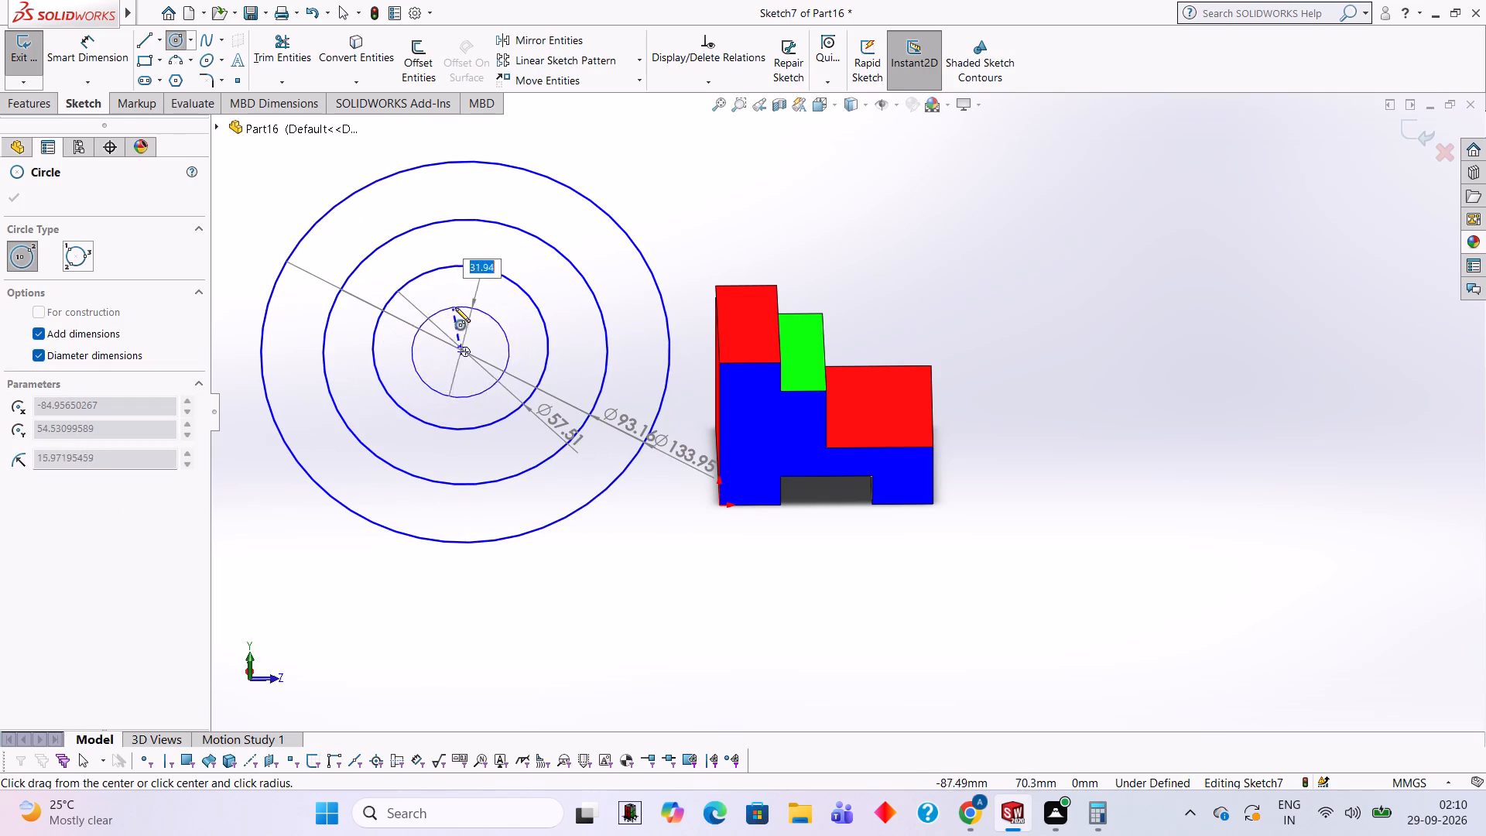
drag(455, 307, 546, 340)
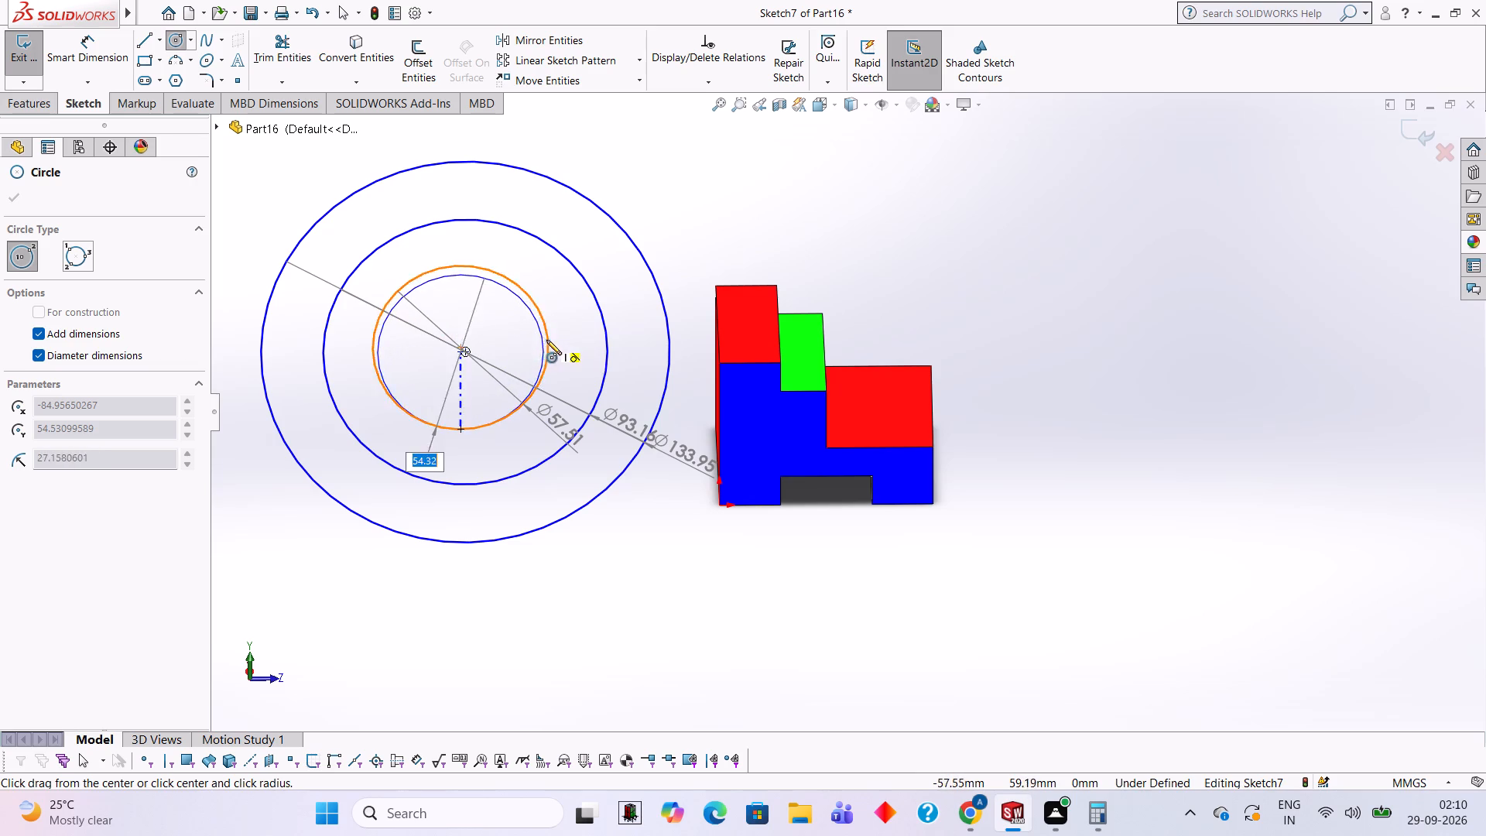
drag(546, 340, 471, 366)
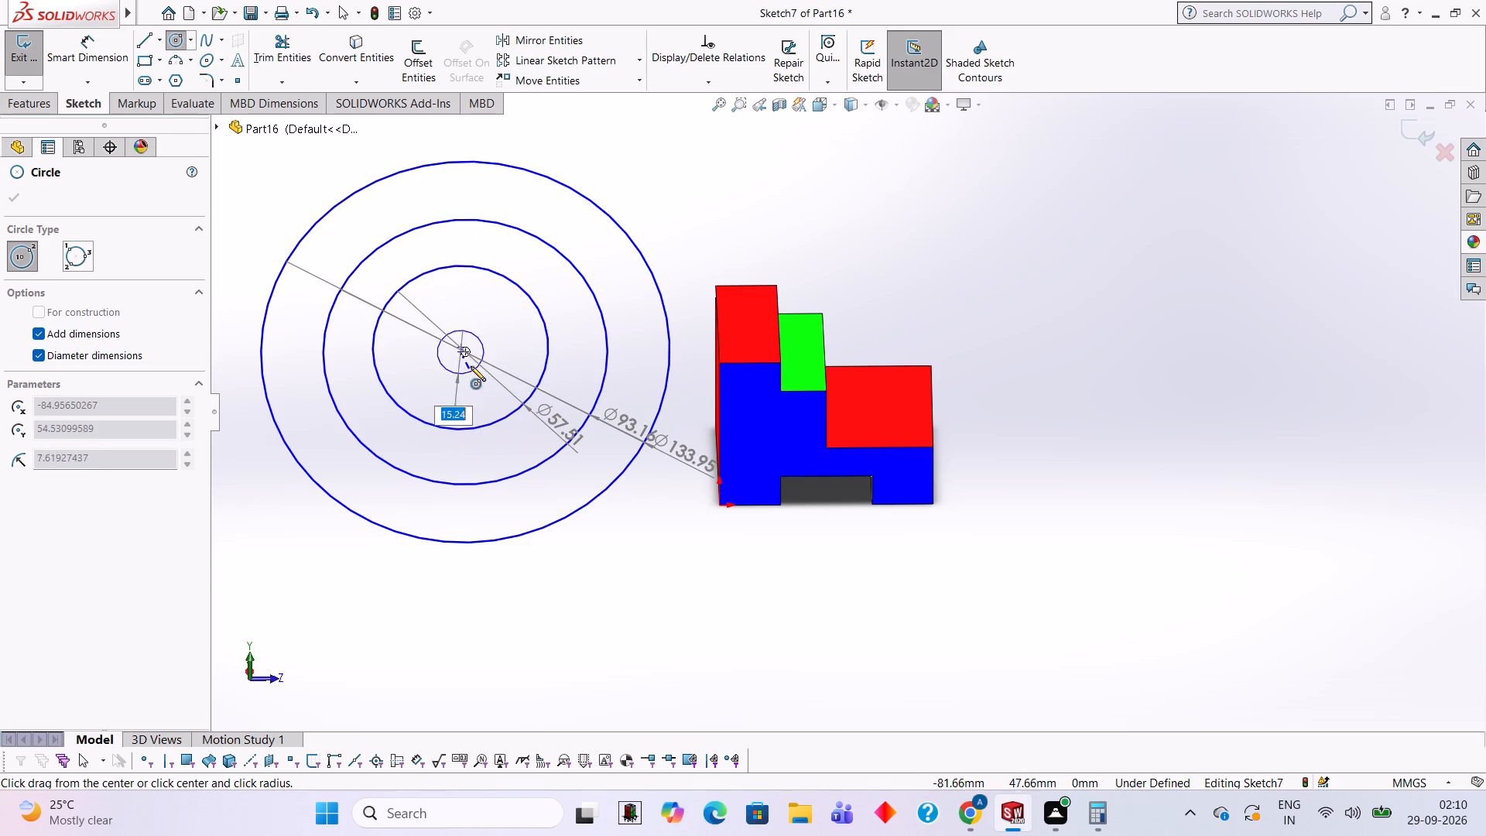
drag(471, 366, 472, 414)
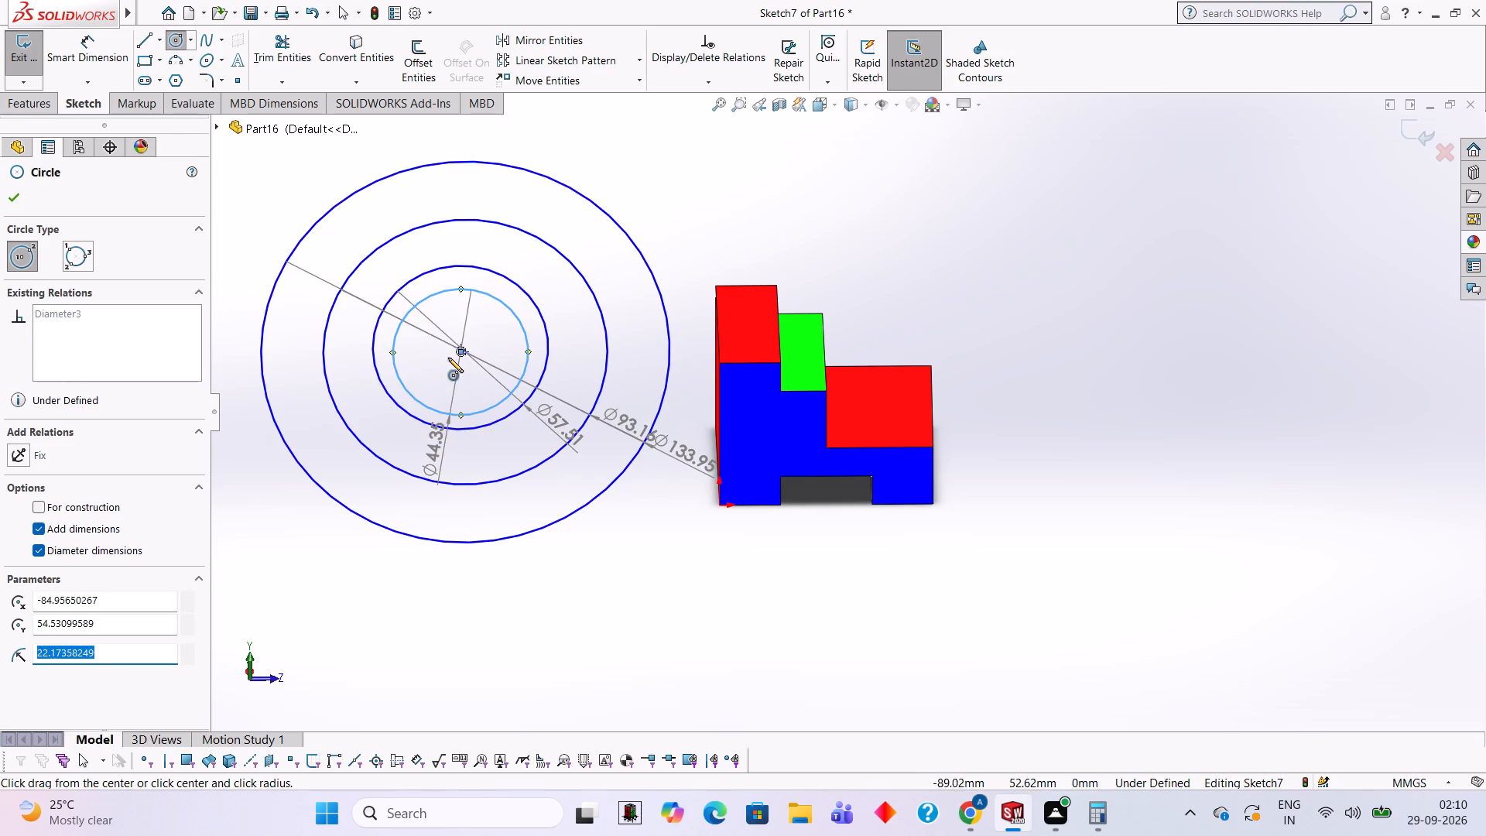
Add six further circles around the common centre, about 73, 112, 34, 25, 16 and 126 mm in diameter.
drag(461, 354, 488, 453)
drag(459, 353, 495, 467)
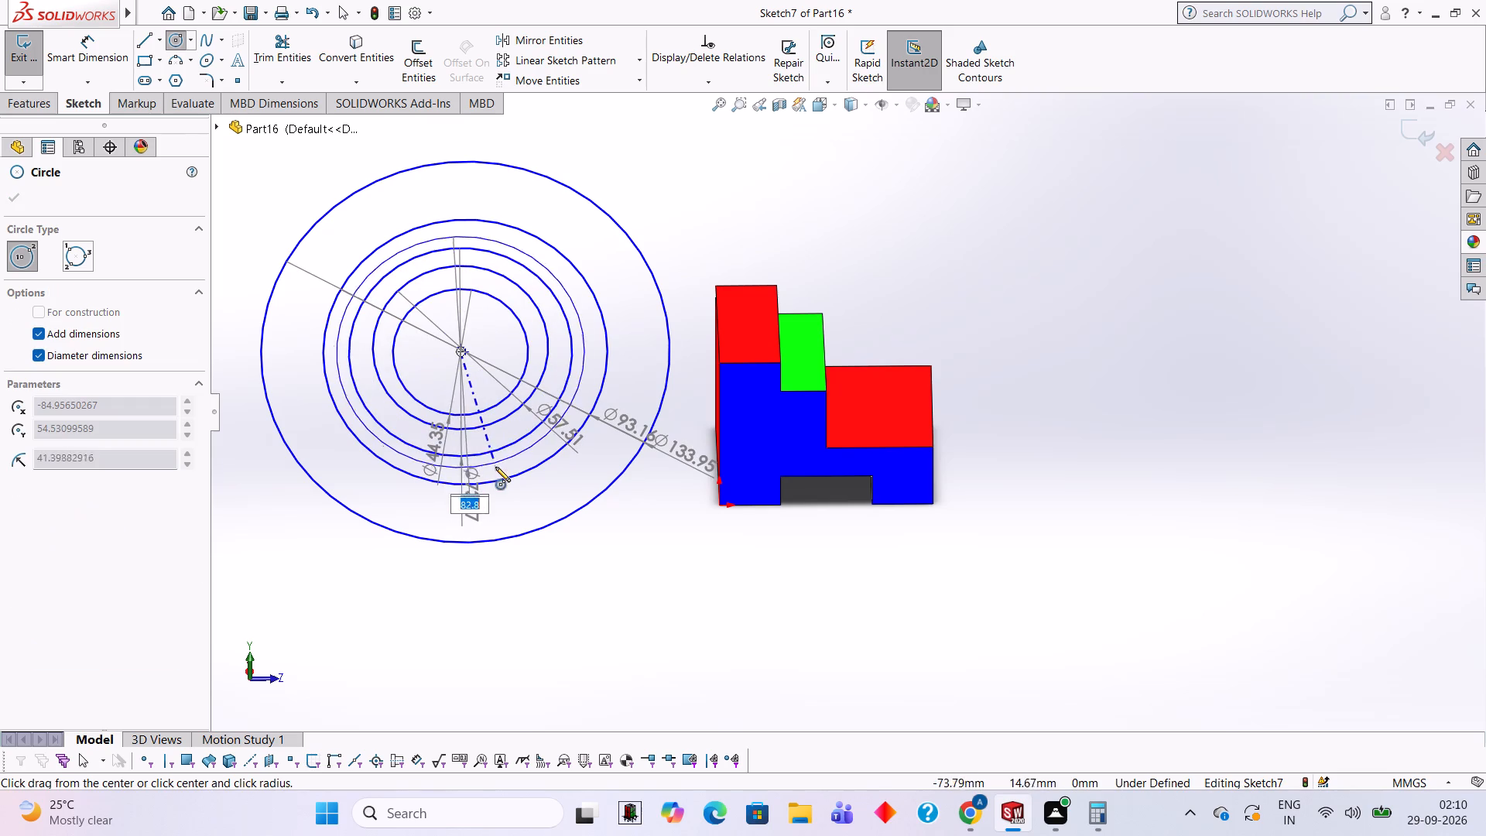
drag(495, 467, 502, 504)
drag(463, 351, 490, 392)
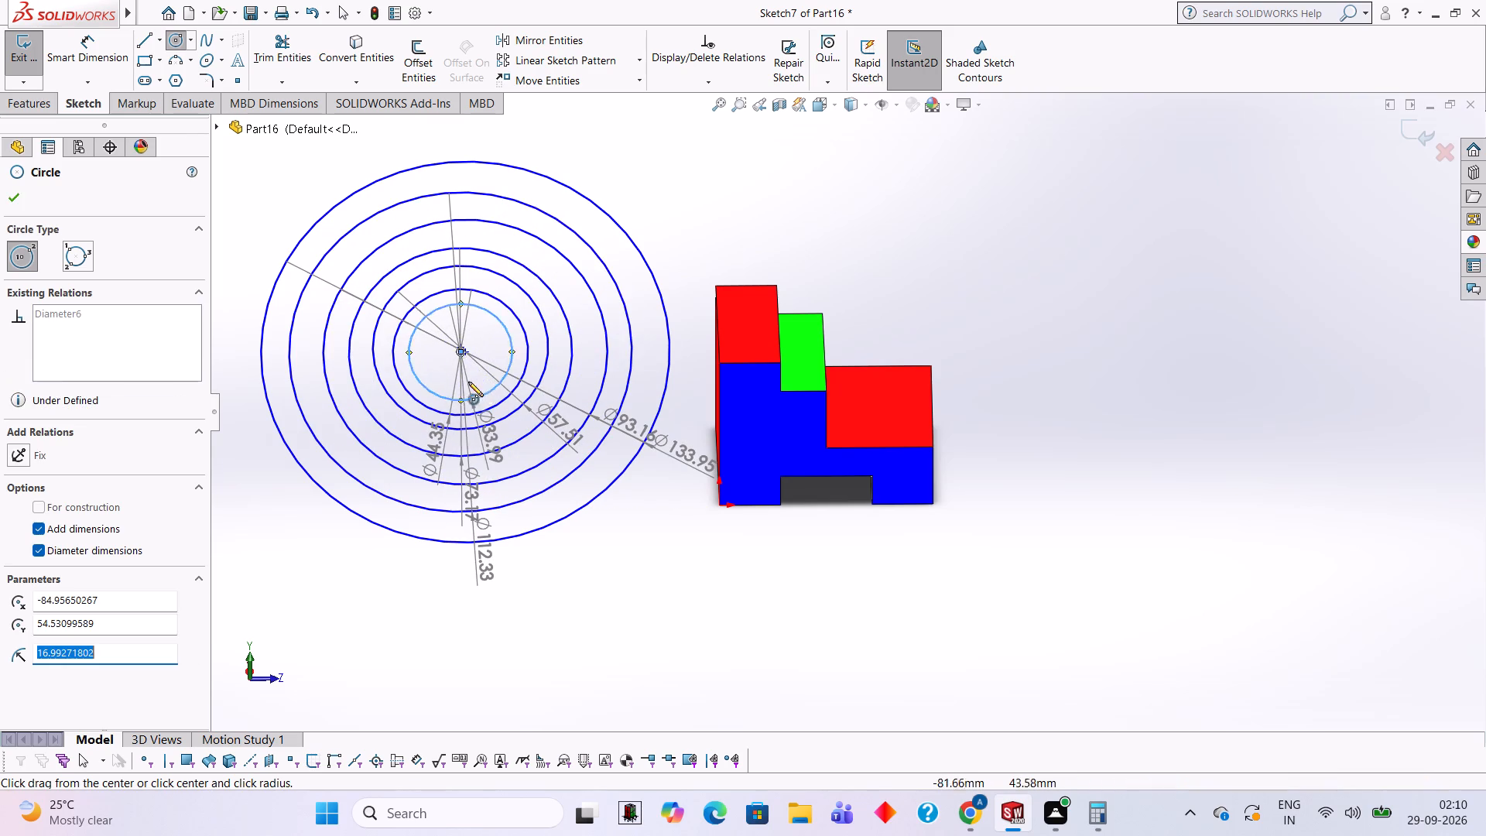
drag(458, 355, 476, 384)
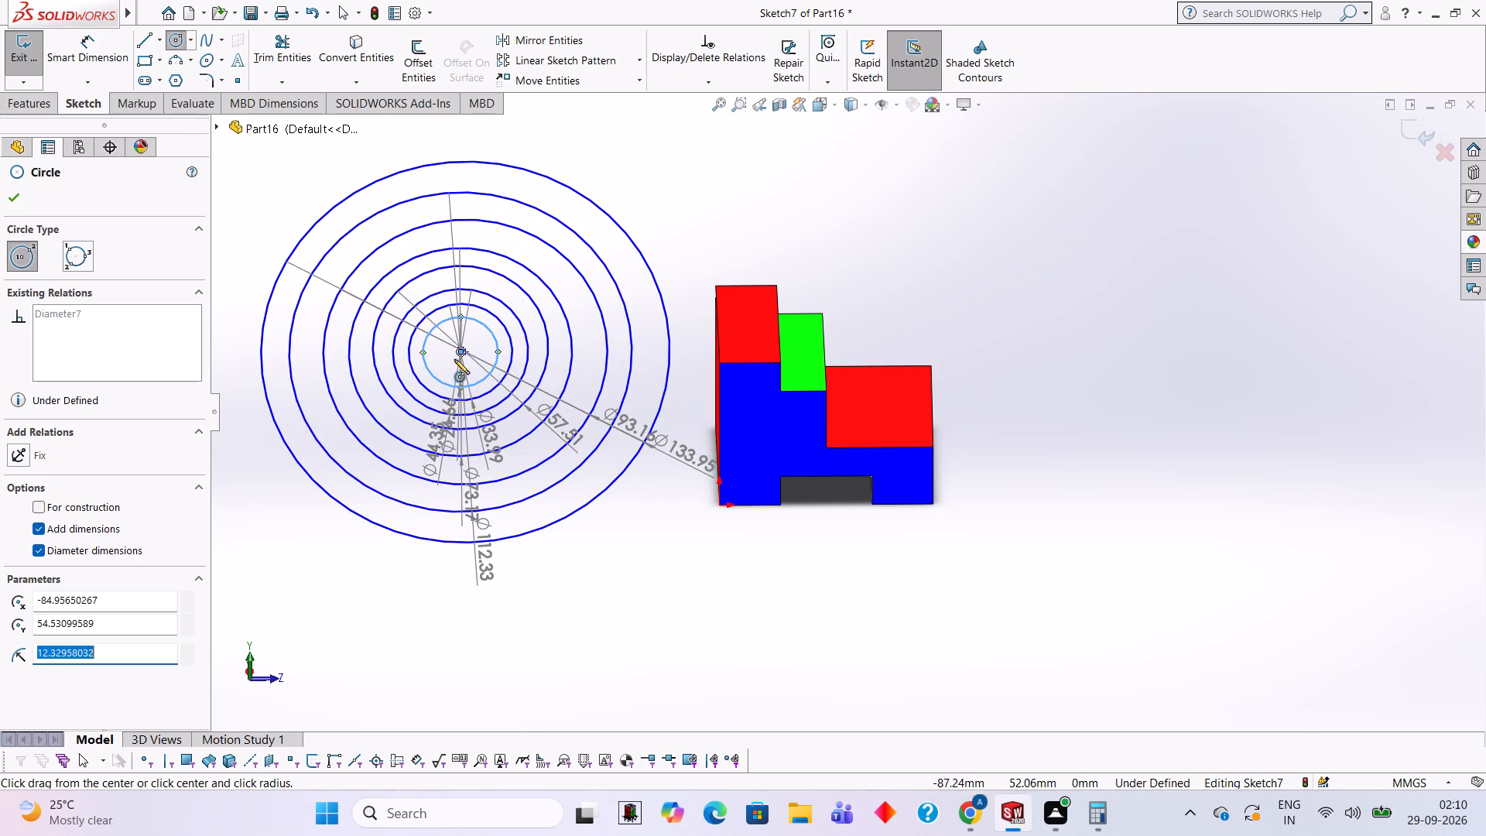
drag(461, 353, 468, 374)
click(470, 374)
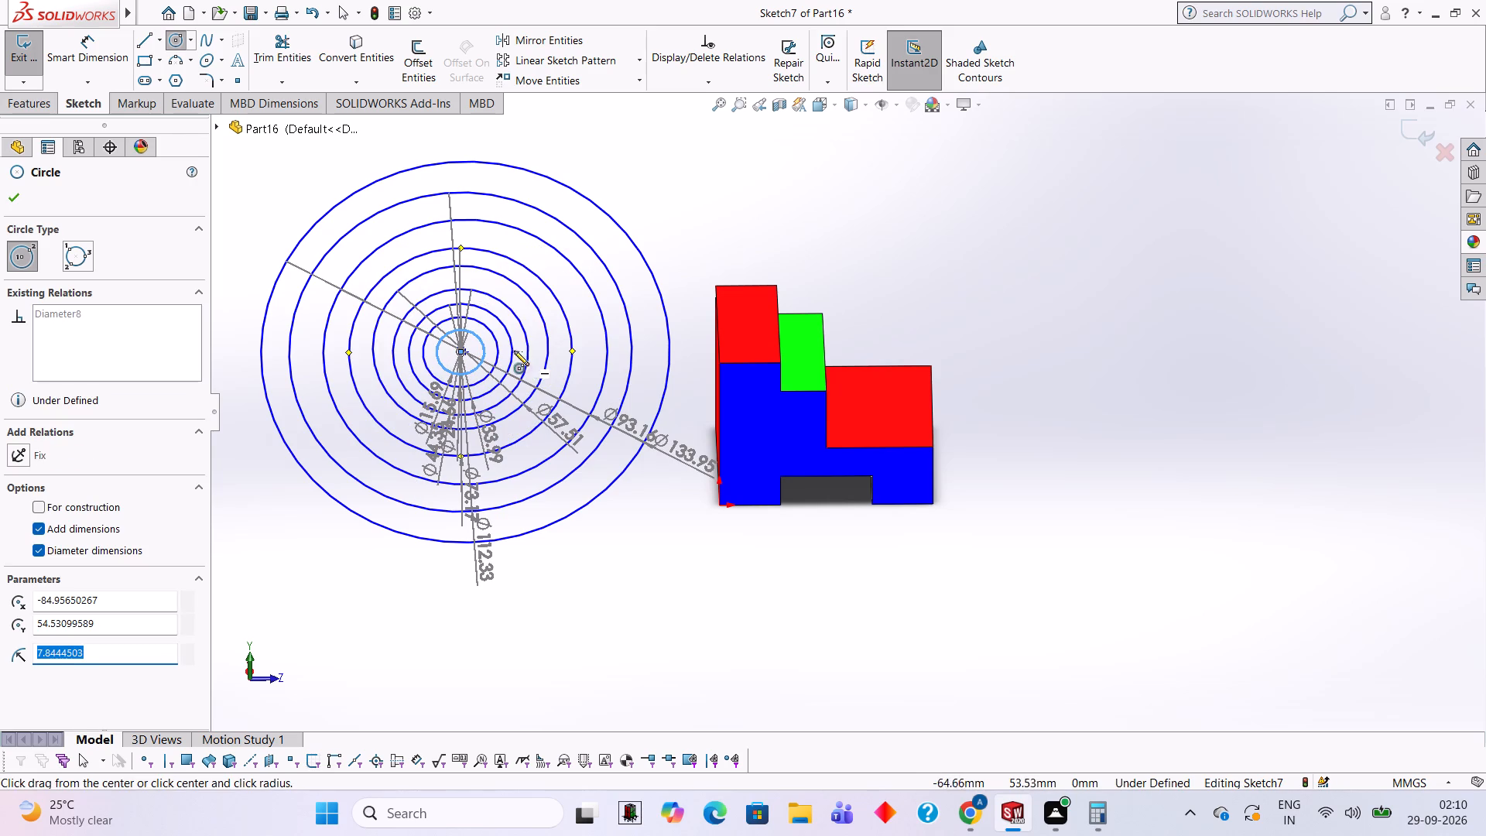
click(461, 351)
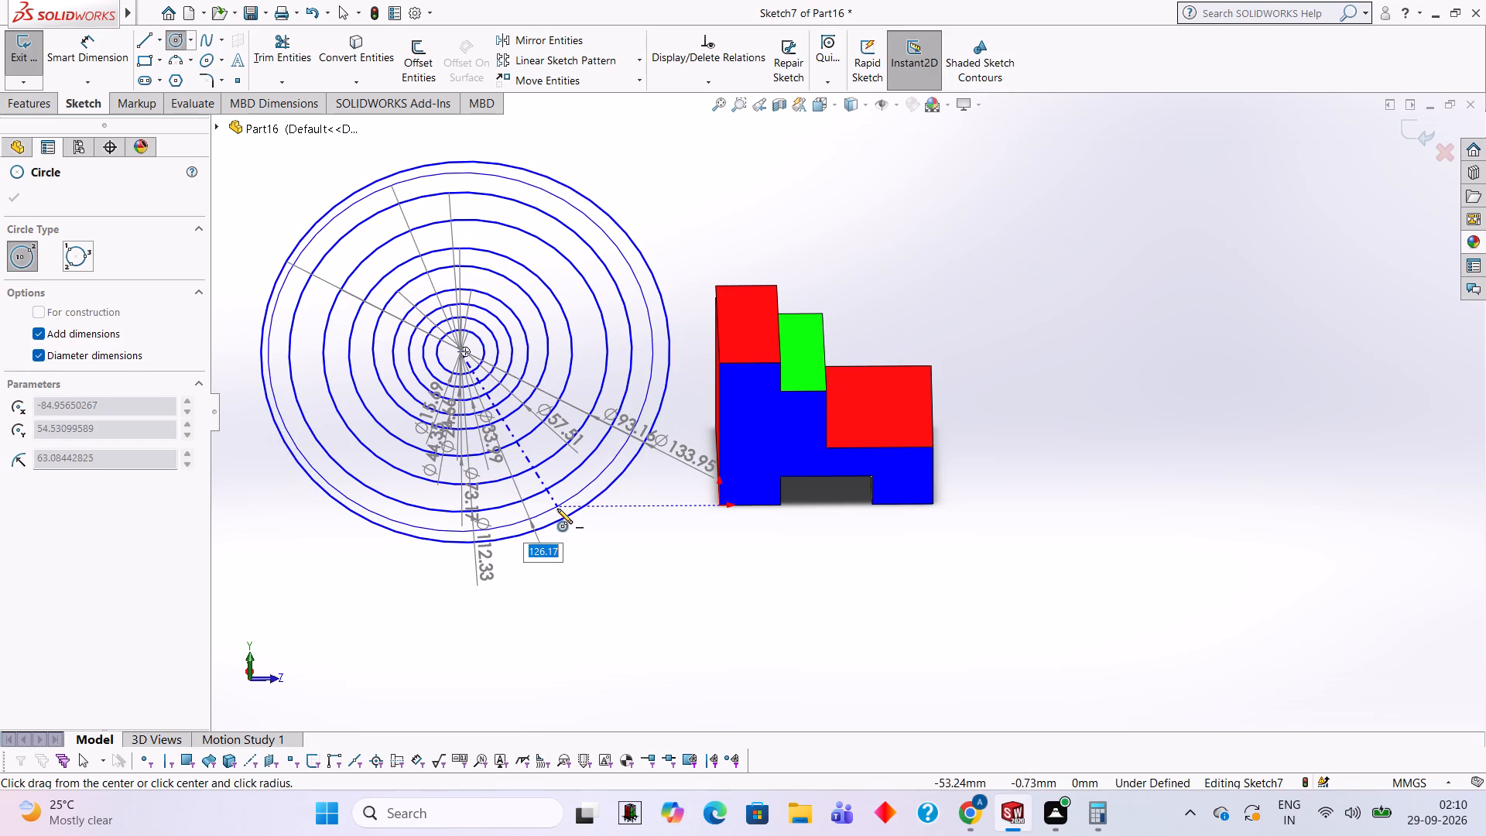
click(557, 509)
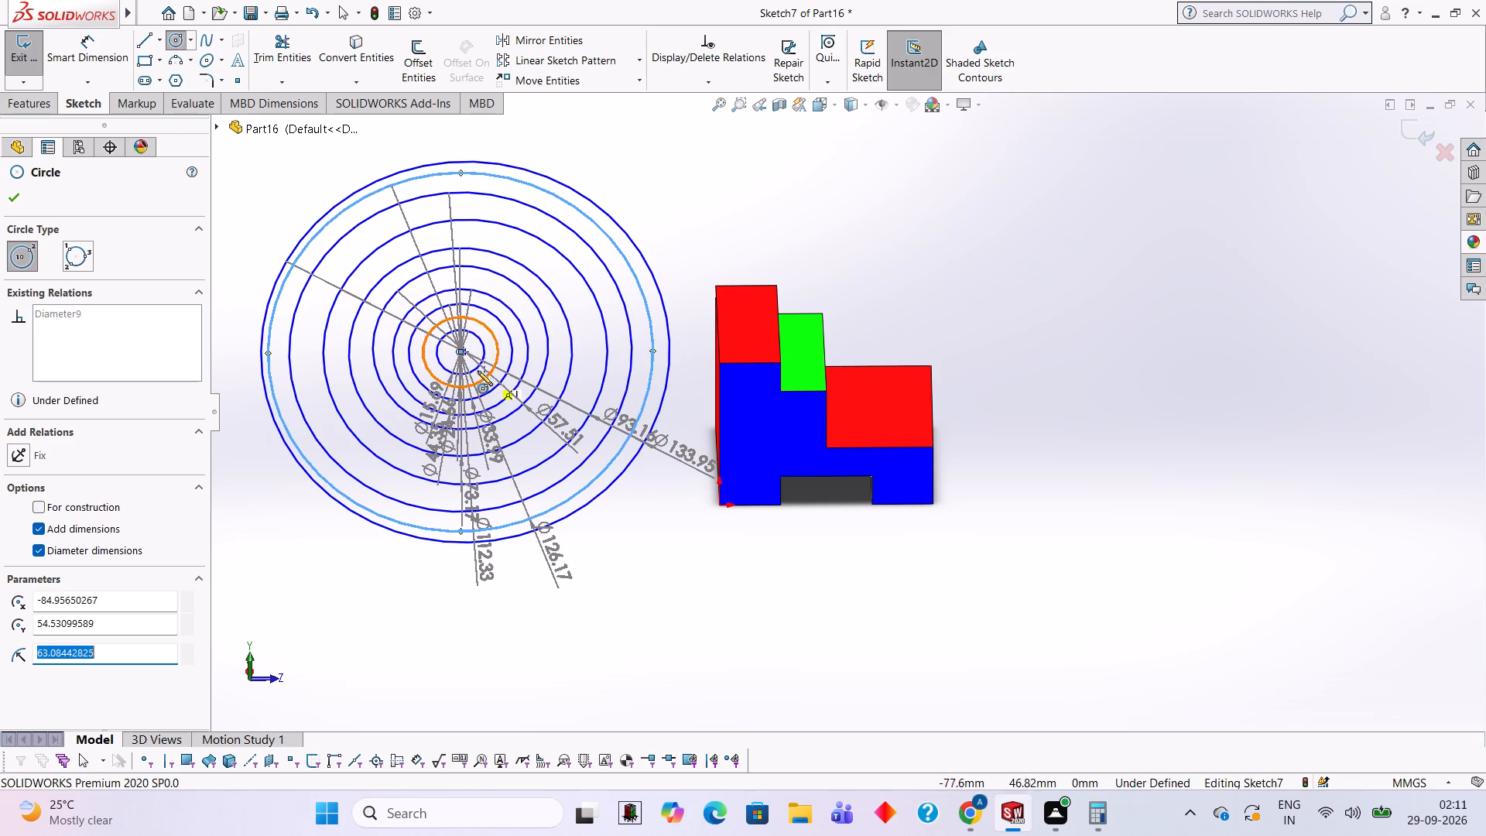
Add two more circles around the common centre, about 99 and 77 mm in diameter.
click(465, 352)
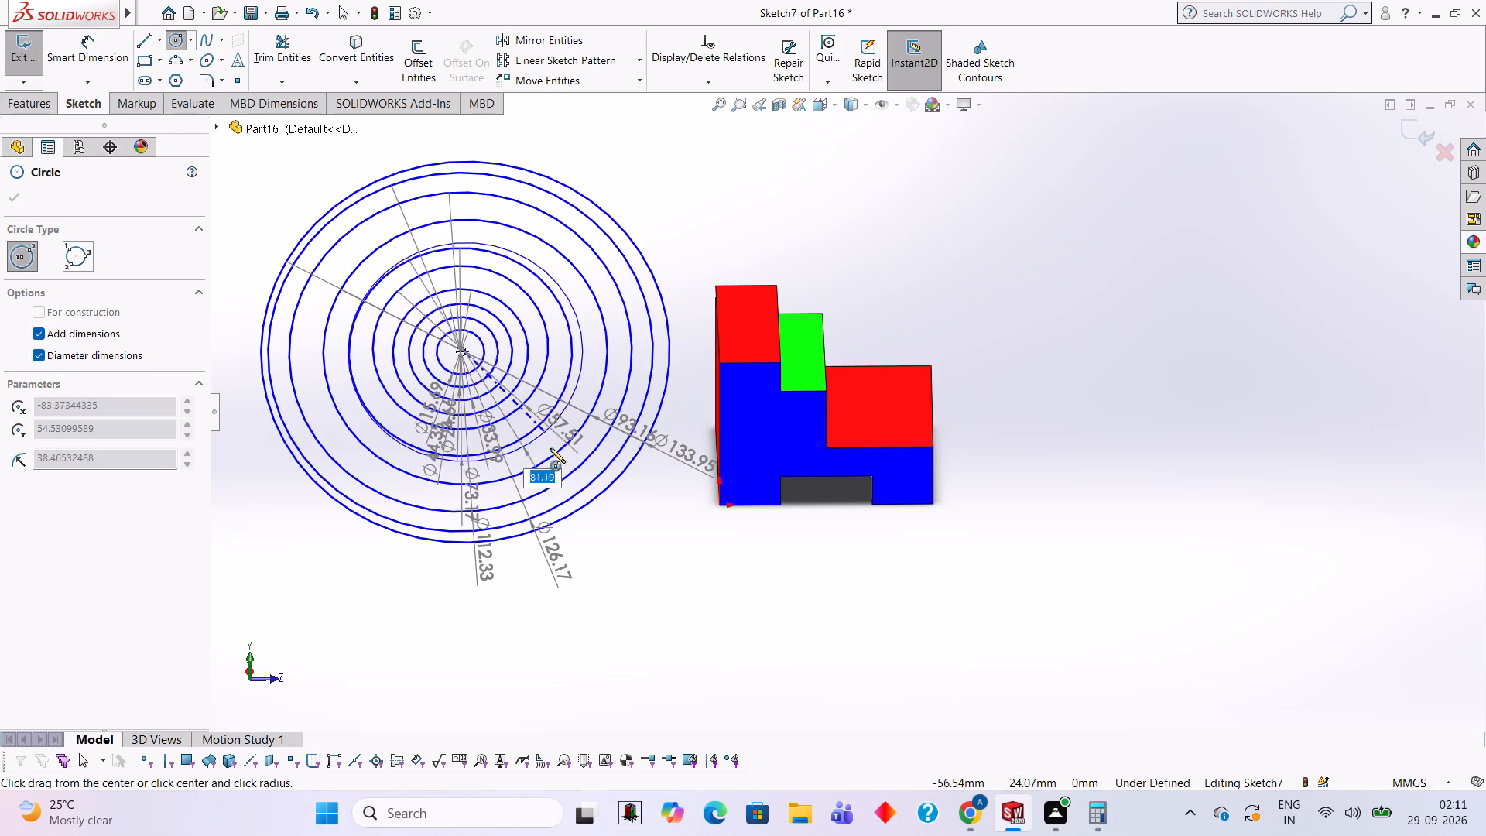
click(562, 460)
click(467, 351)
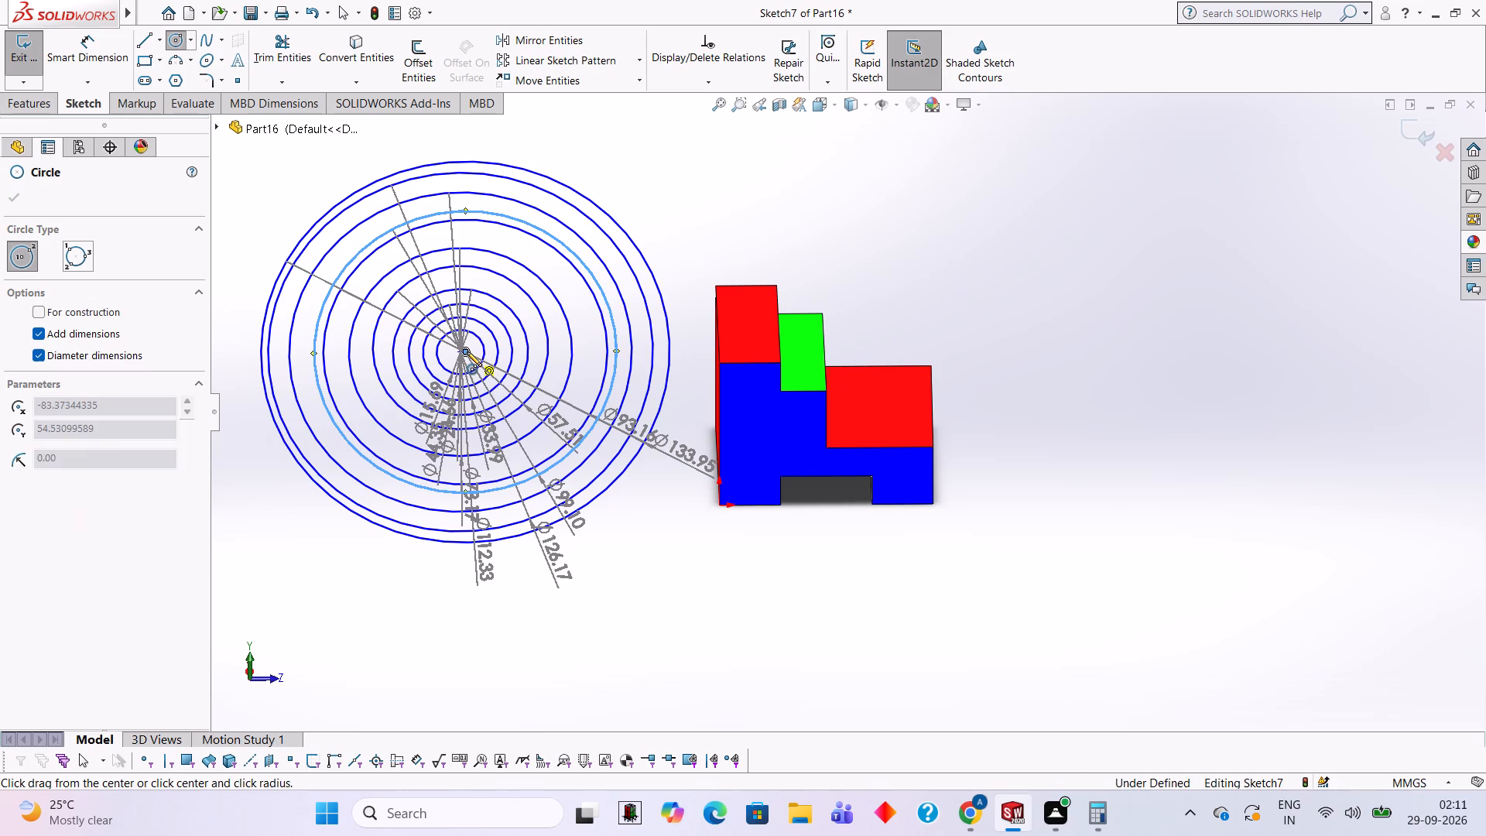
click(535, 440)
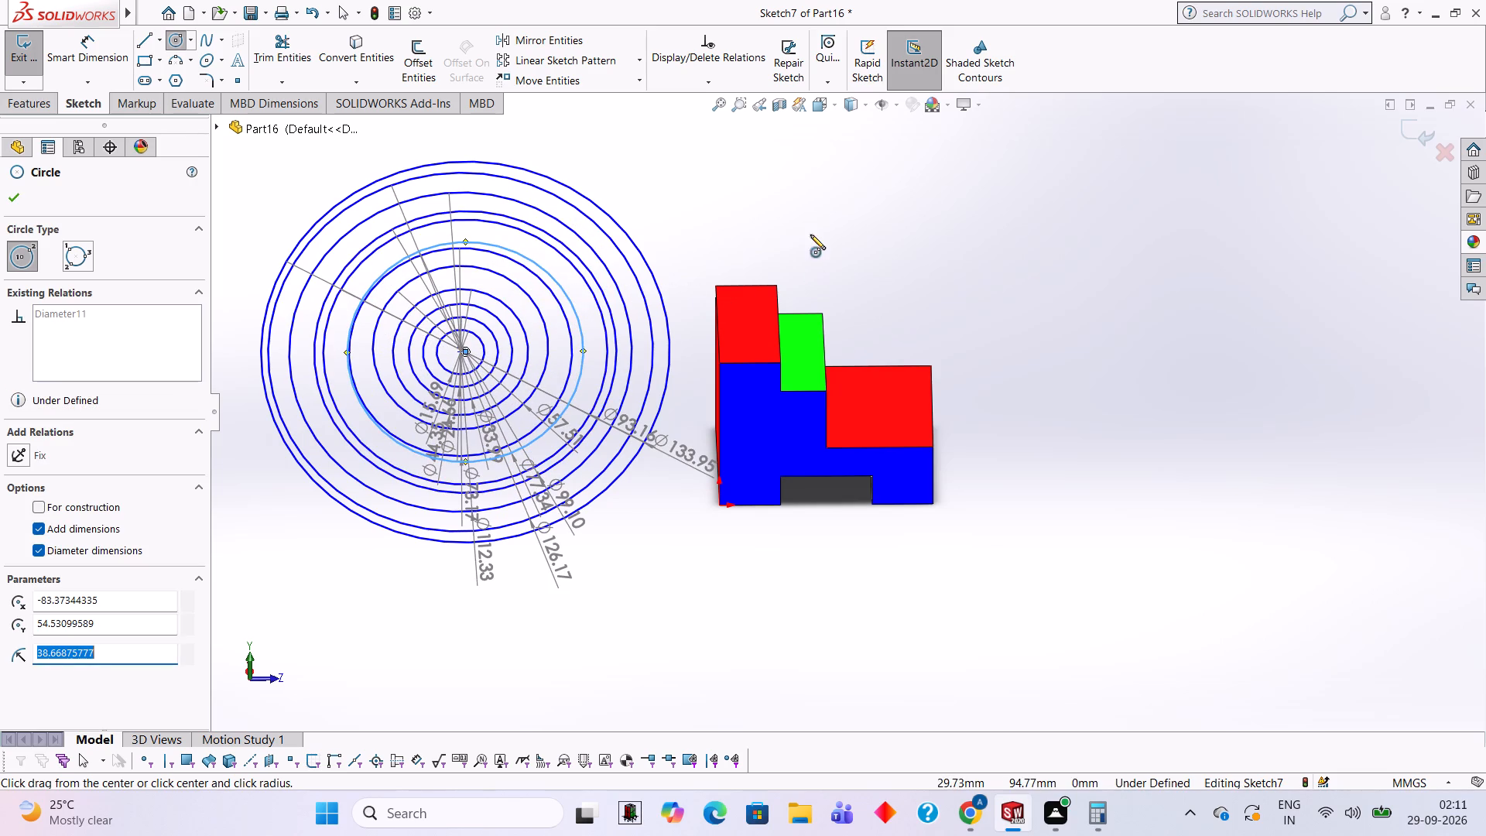
Undo all the concentric circles and the side-face sketch itself, back to the coloured solid ending at Cut-Extrude1.
middle_drag(978, 230, 863, 240)
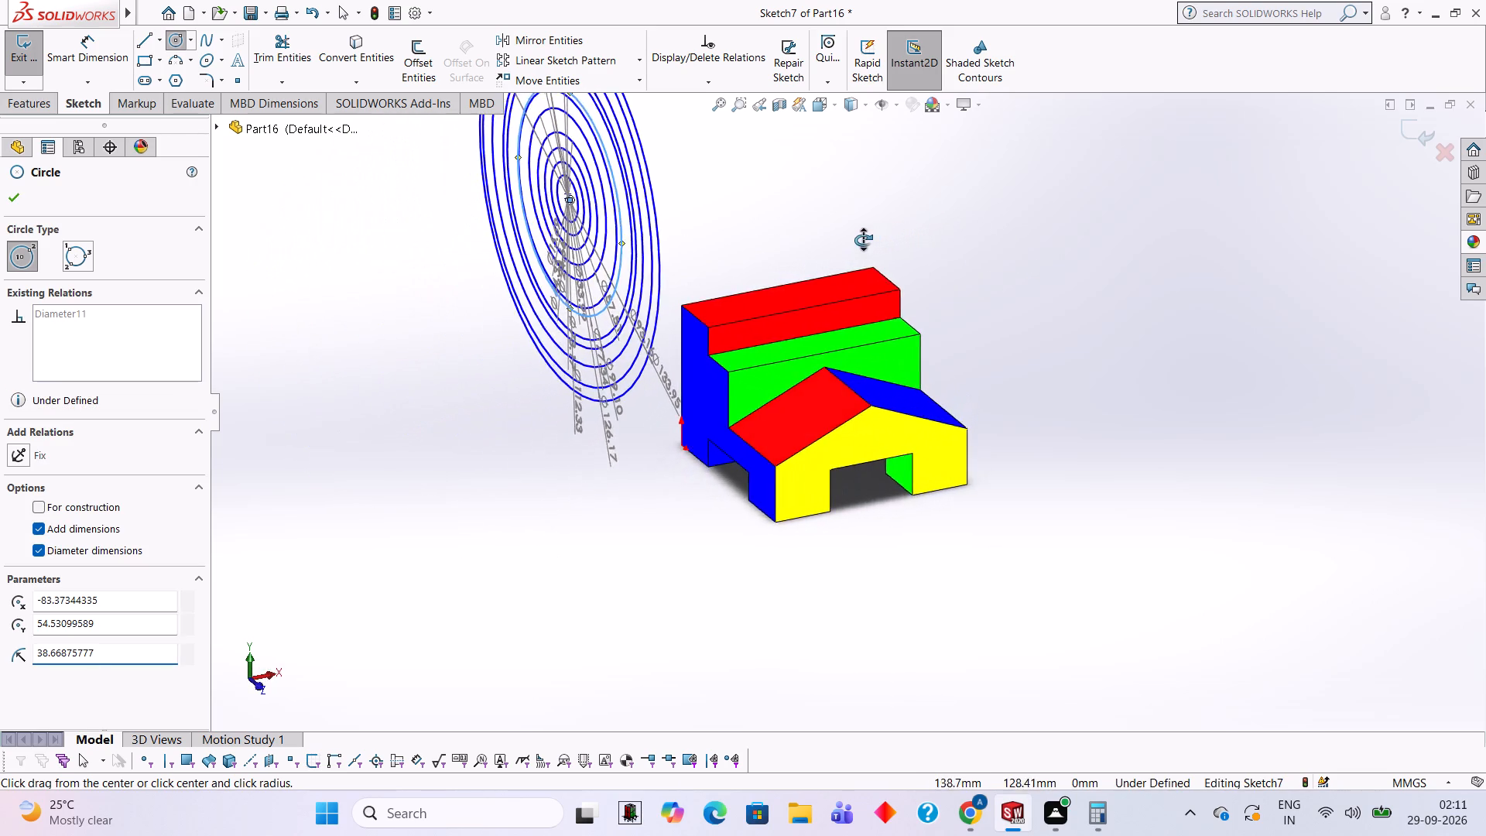
middle_drag(863, 240, 888, 254)
middle_click(888, 254)
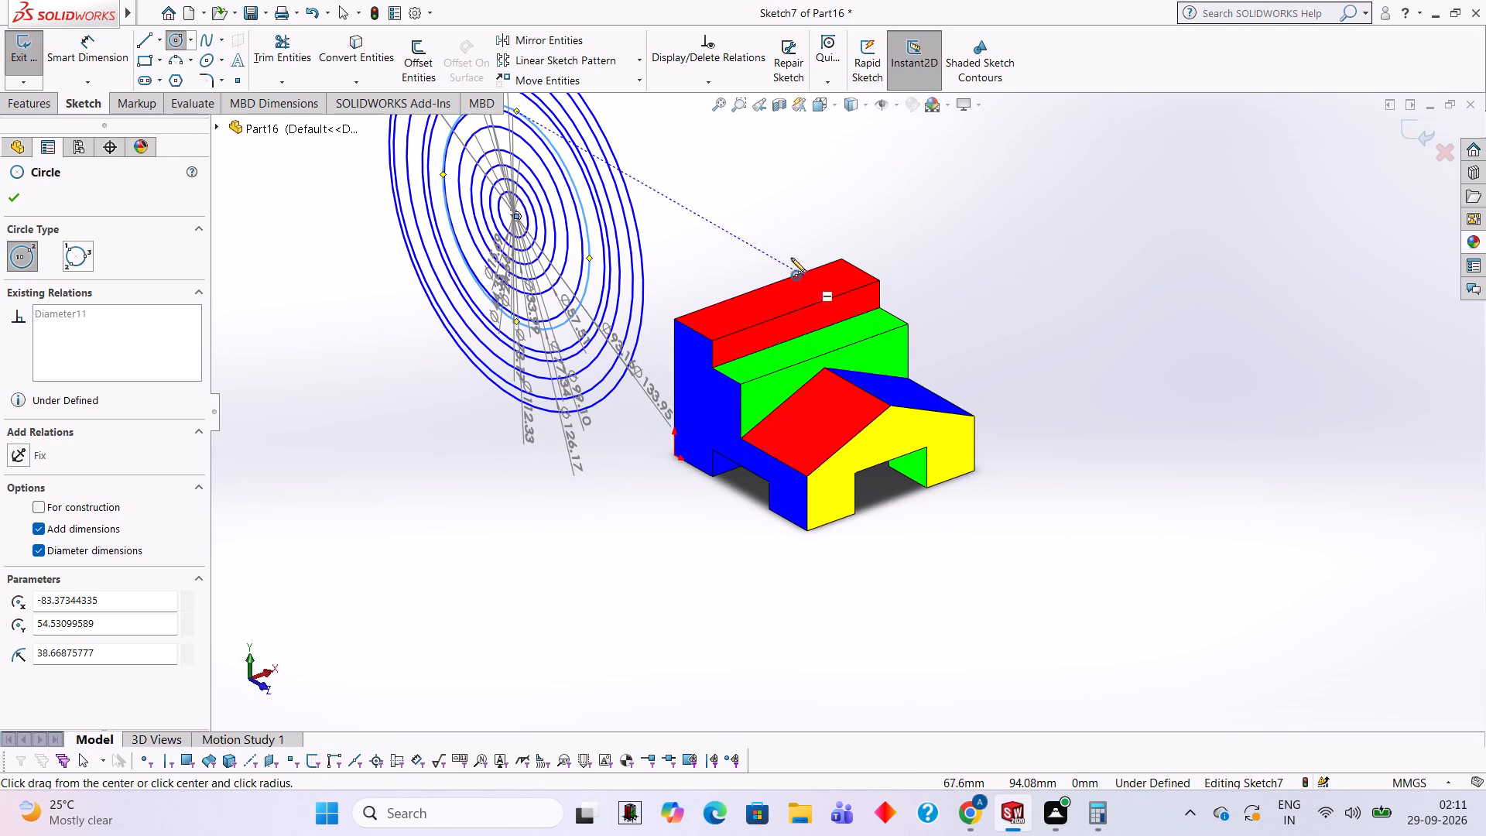
scroll(677, 251, up, 1)
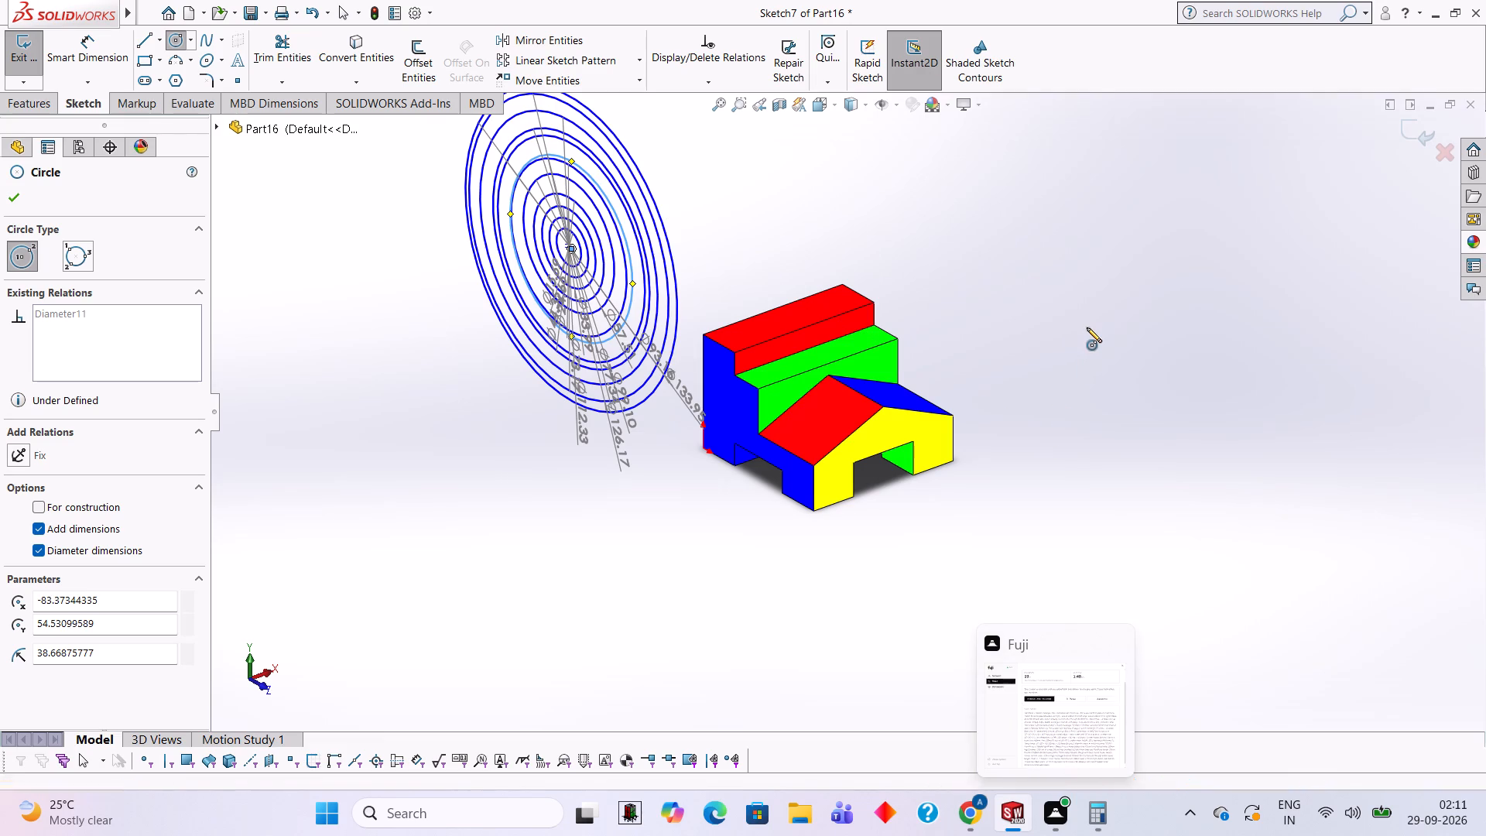
key(ctrl+z)
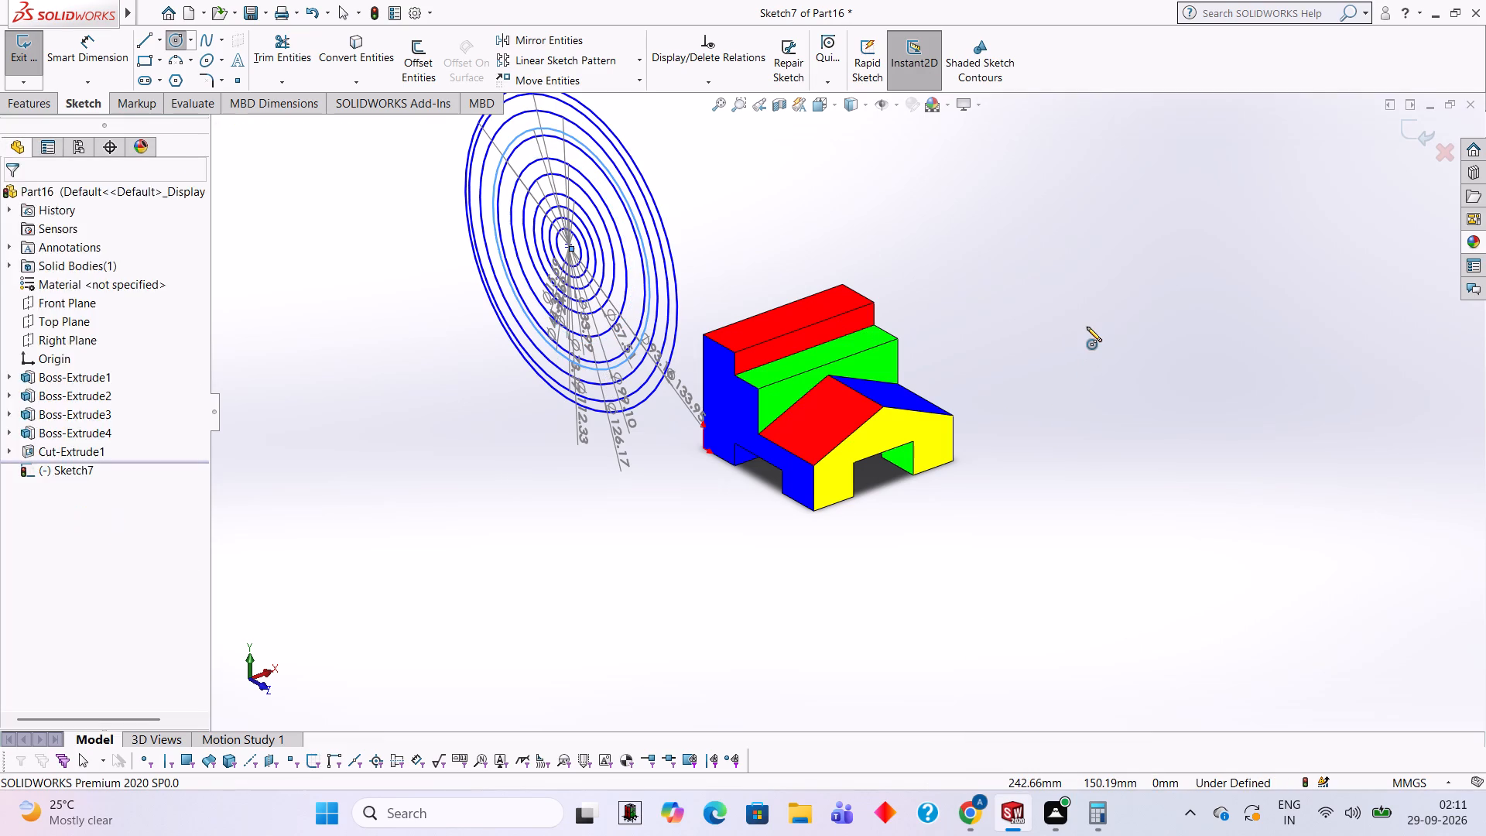
key(ctrl+z)
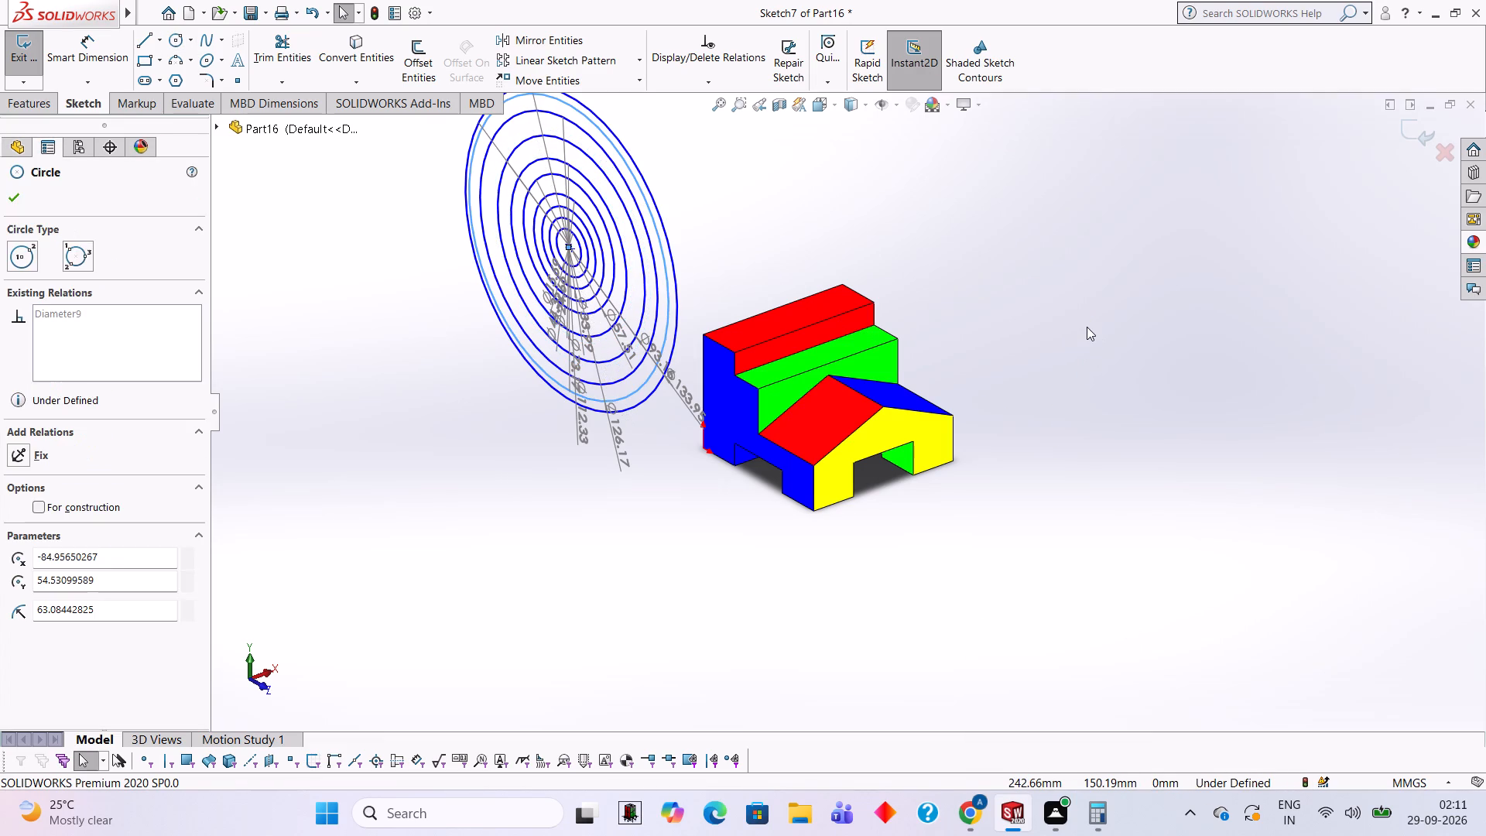
key(ctrl+z)
key(ctrl+z)
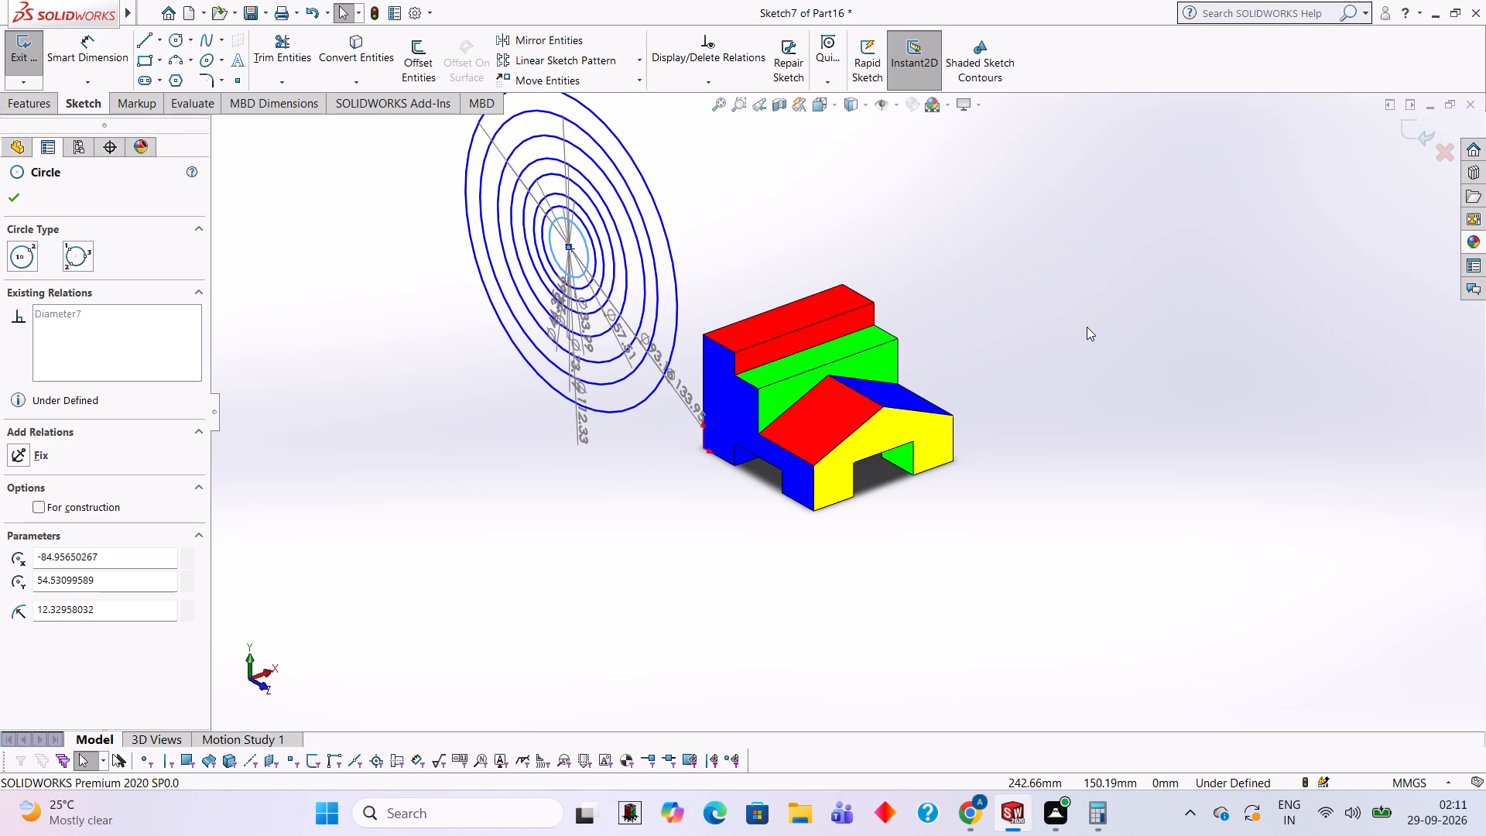
key(ctrl+z)
key(ctrl+z)
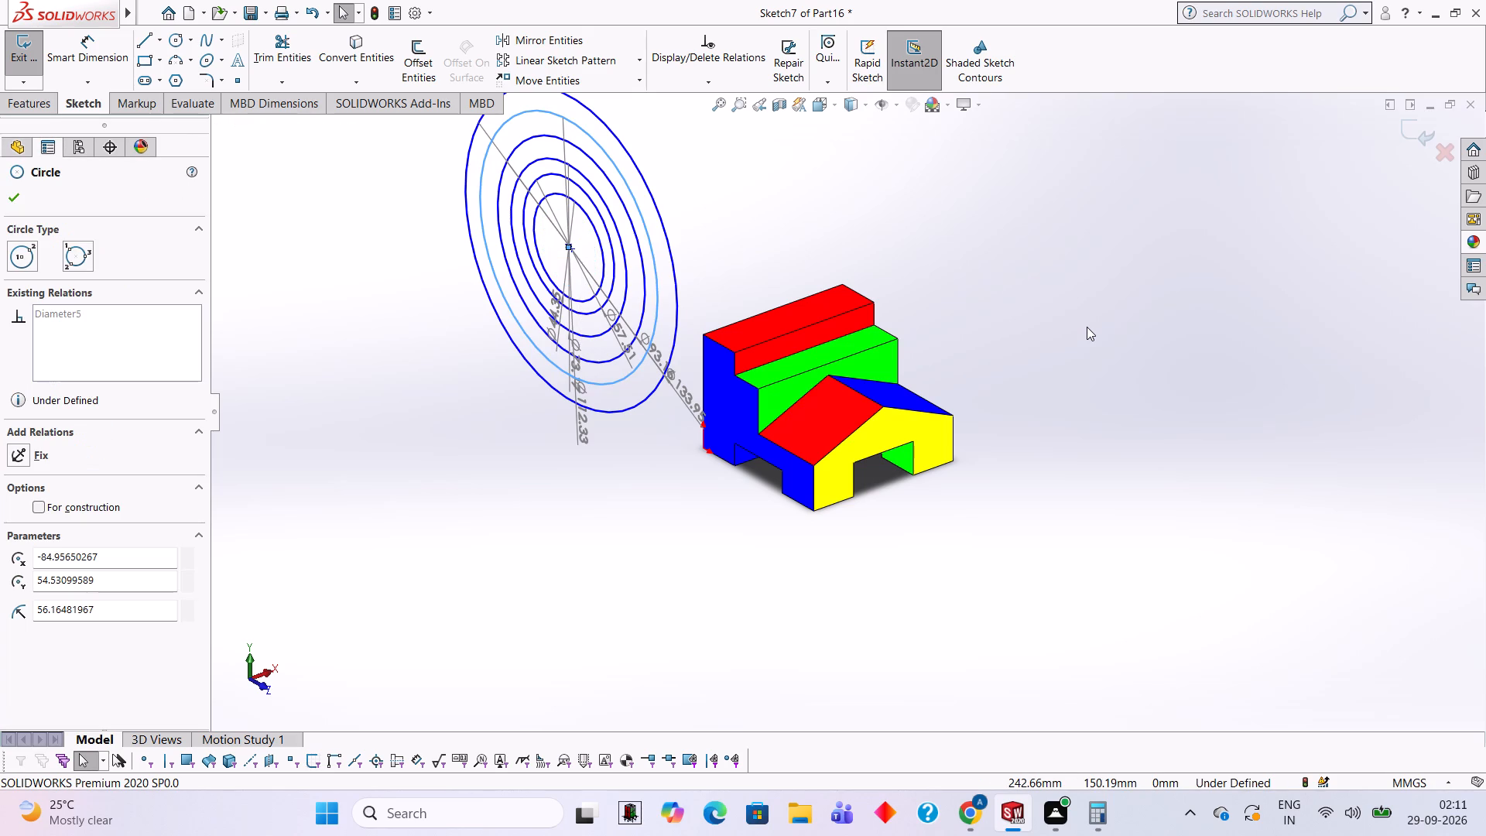
key(ctrl+z)
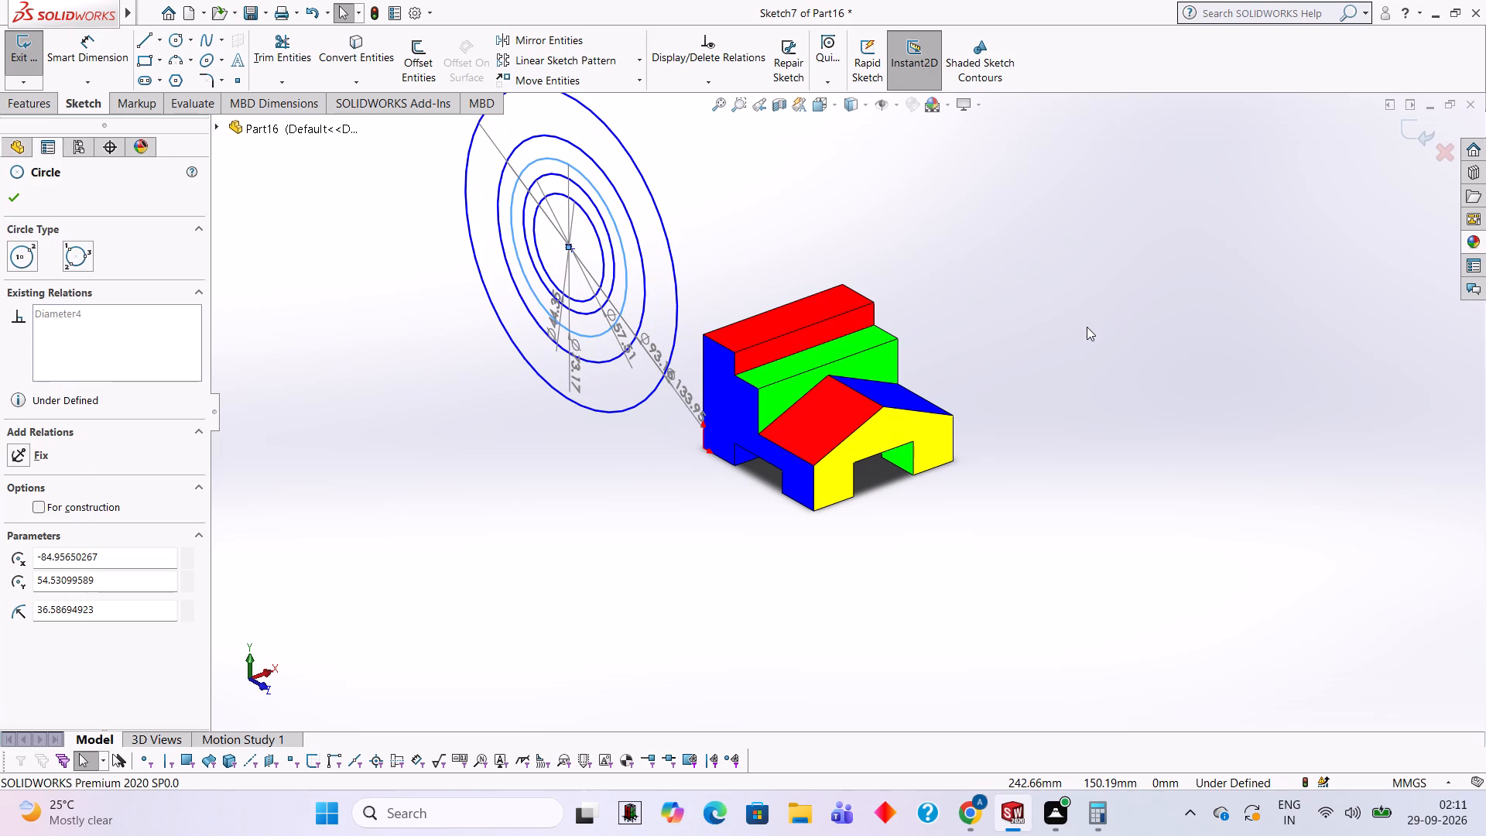
key(ctrl+z)
key(ctrl+z)
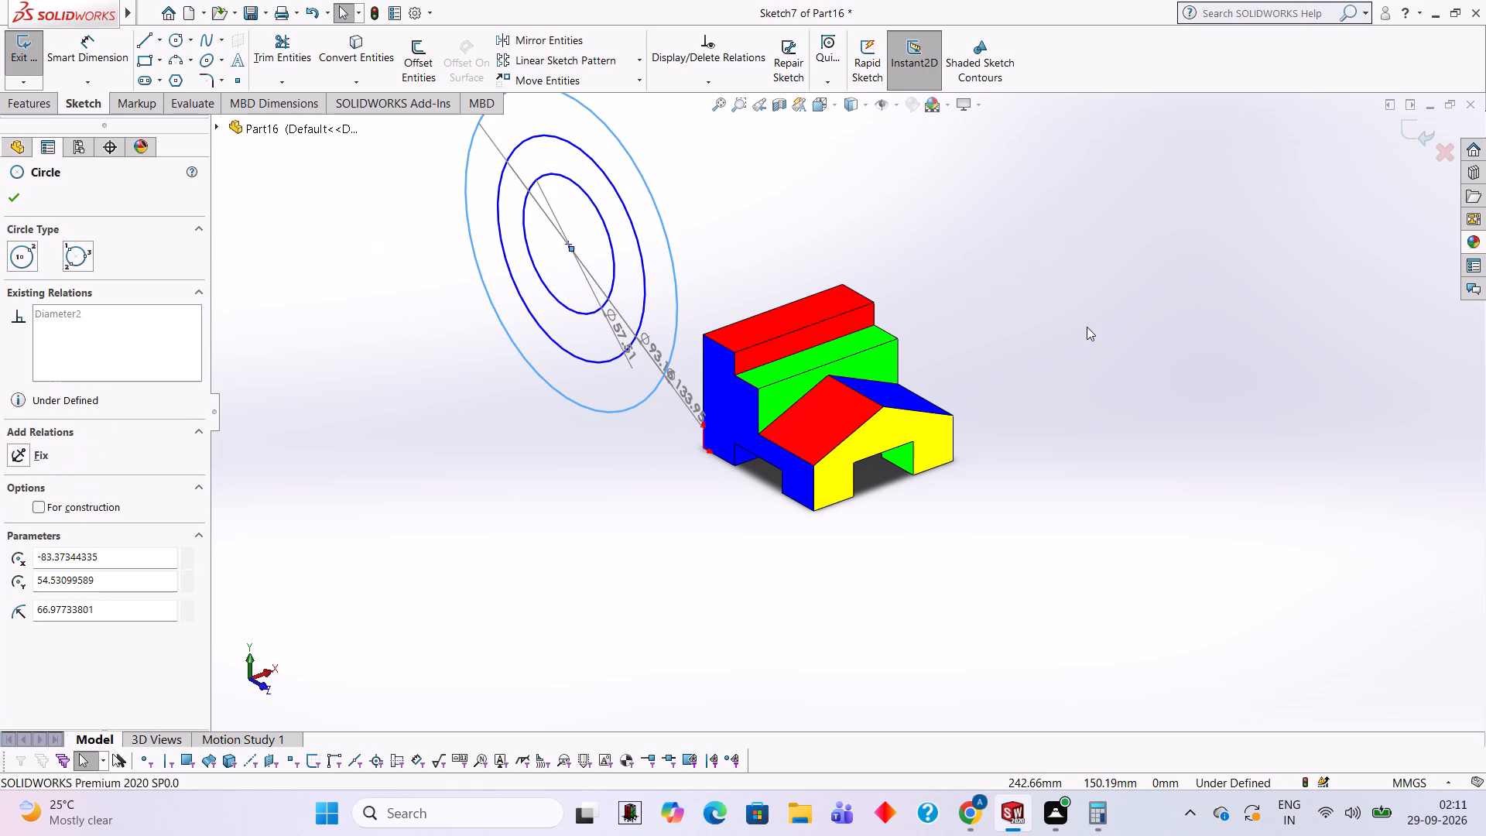
key(ctrl+z)
key(ctrl+z)
key(ctrl+z)
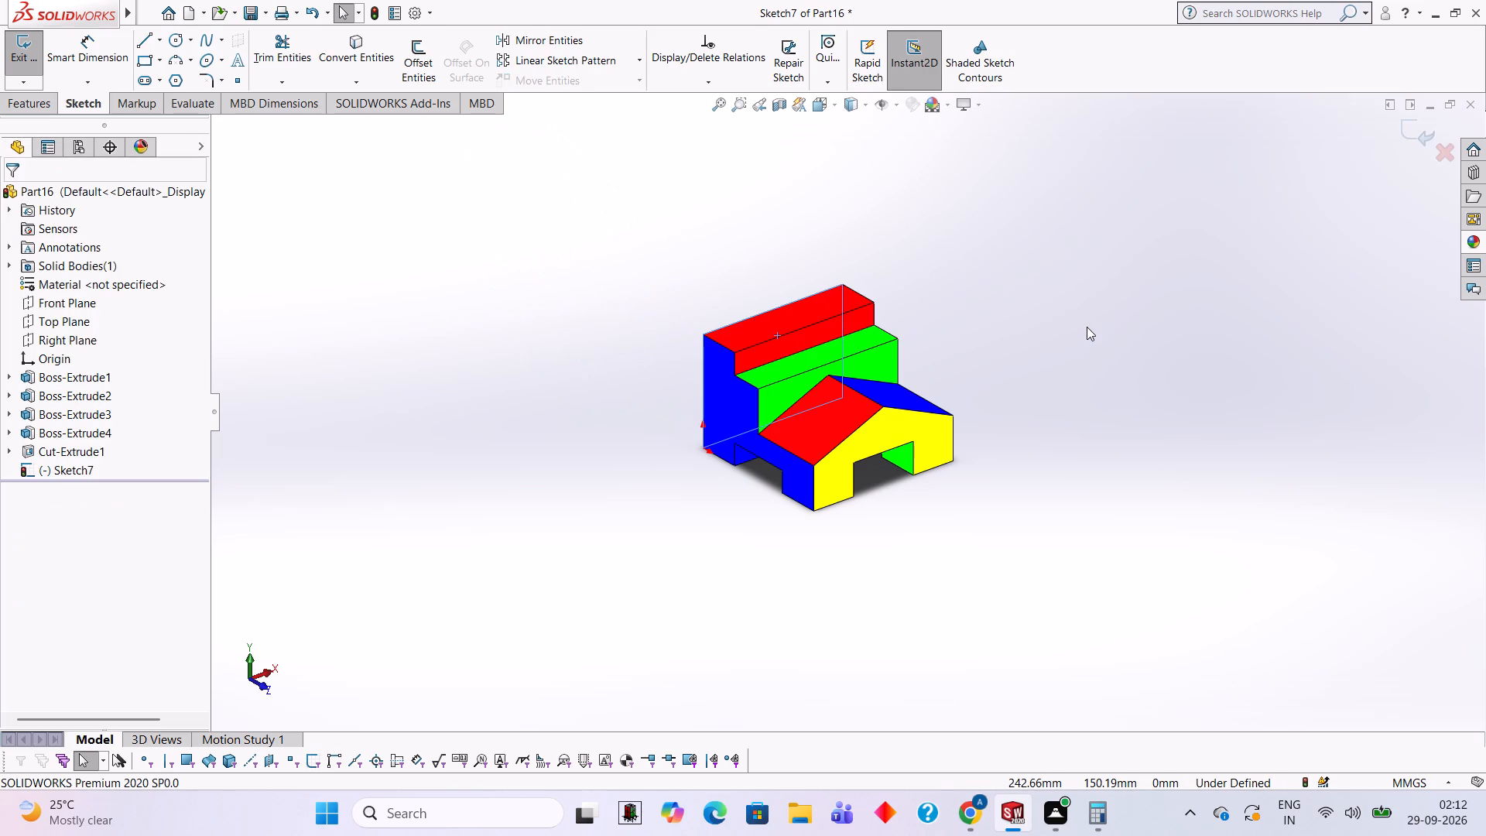
key(ctrl+z)
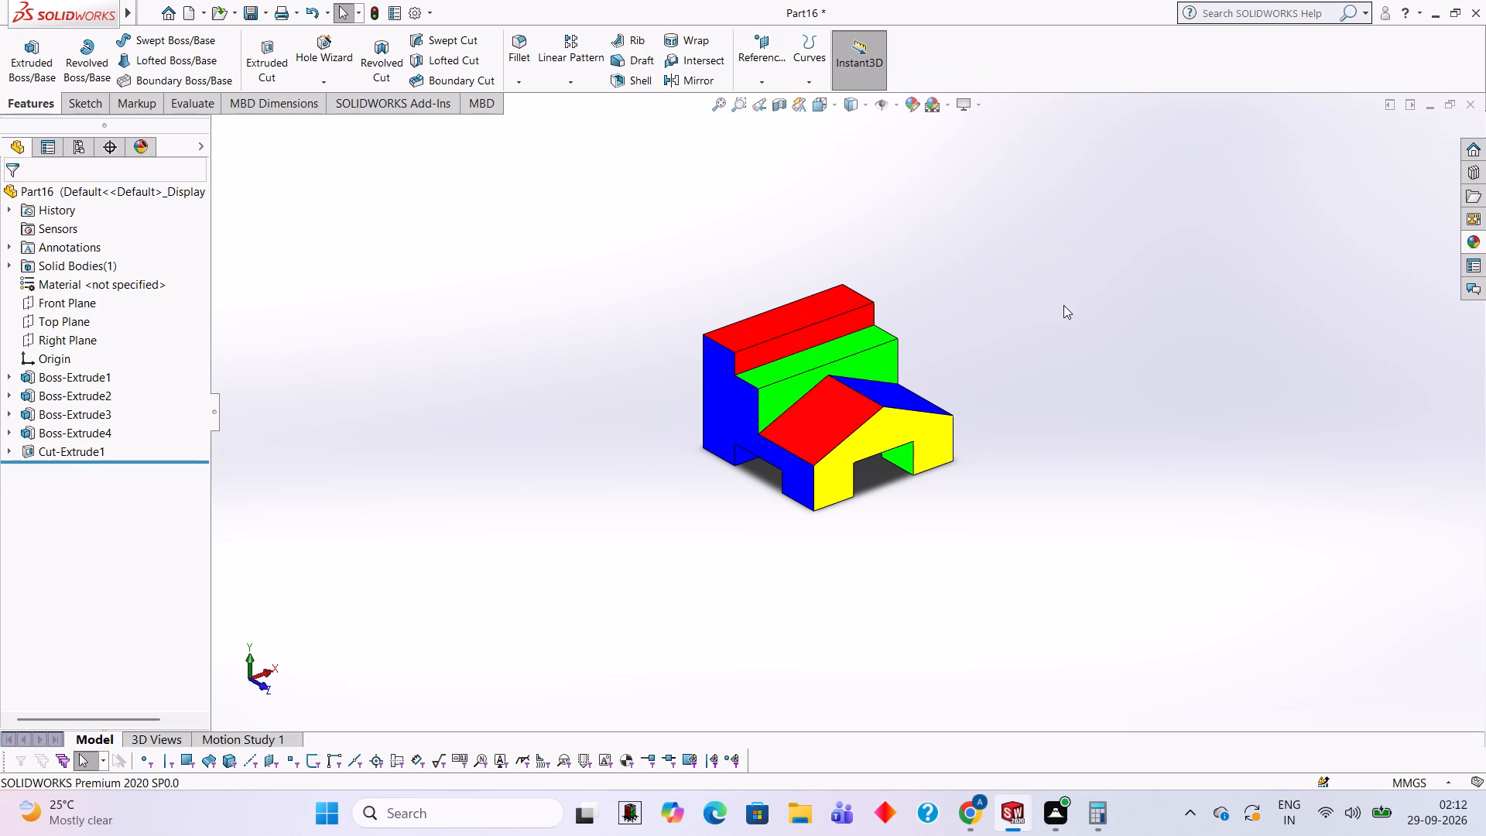
Examine the coloured stepped part and its gabled boss from the front, side and rear.
middle_drag(1100, 316, 1117, 272)
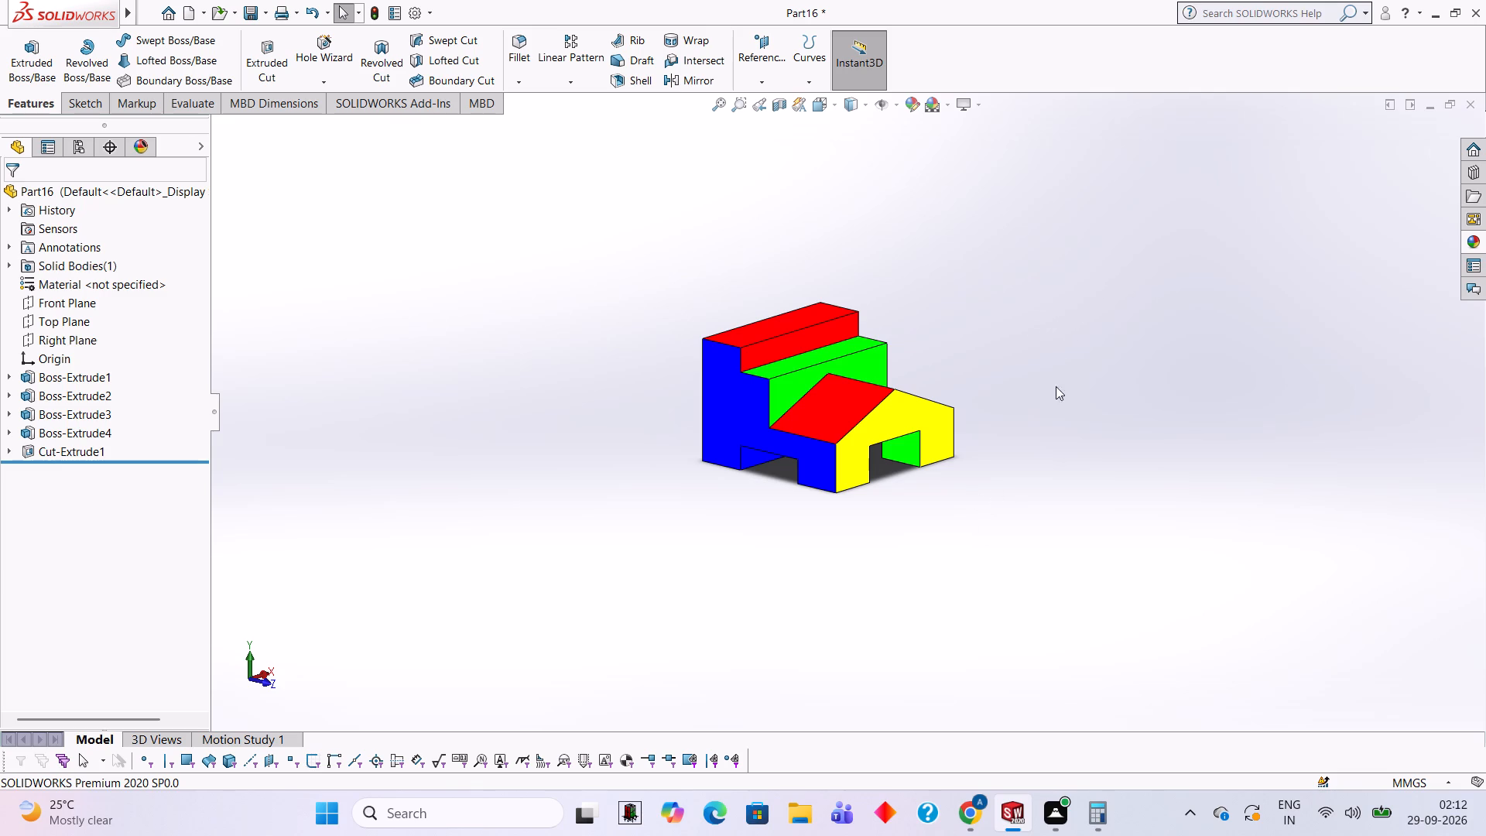
middle_drag(1031, 385, 1015, 385)
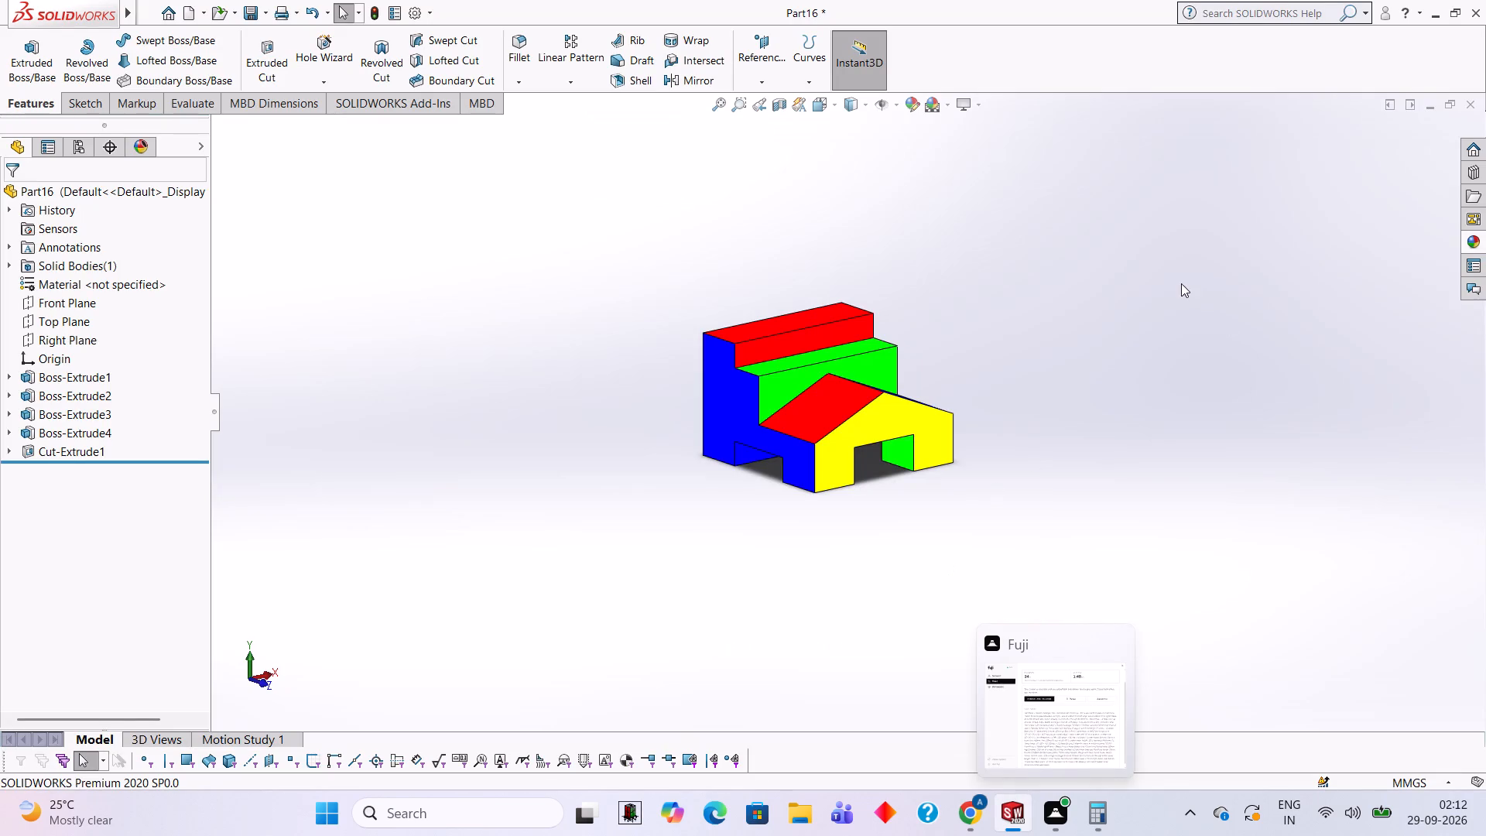
middle_drag(1182, 312, 1213, 307)
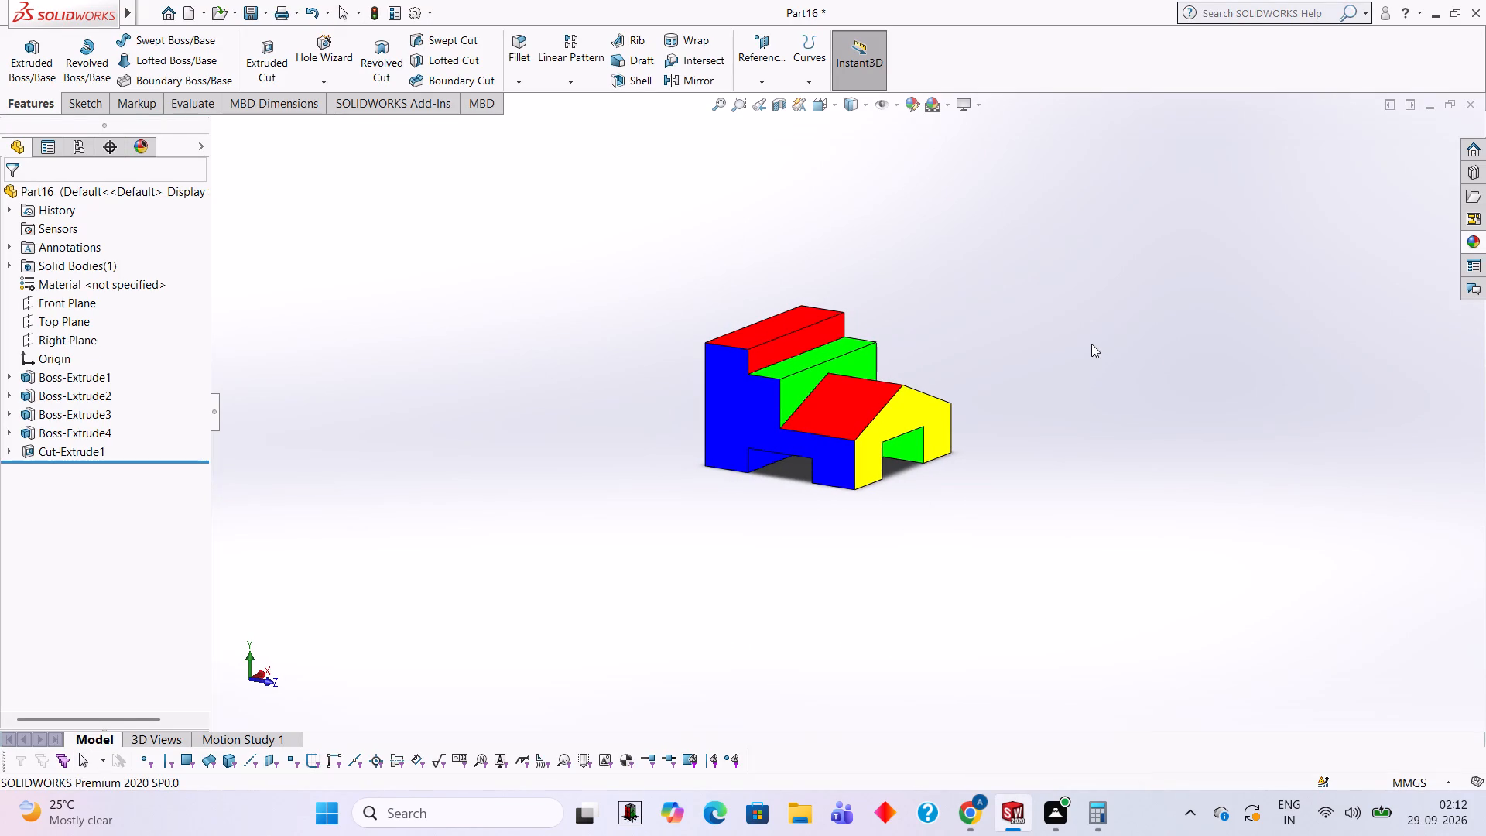
middle_drag(1011, 303, 989, 292)
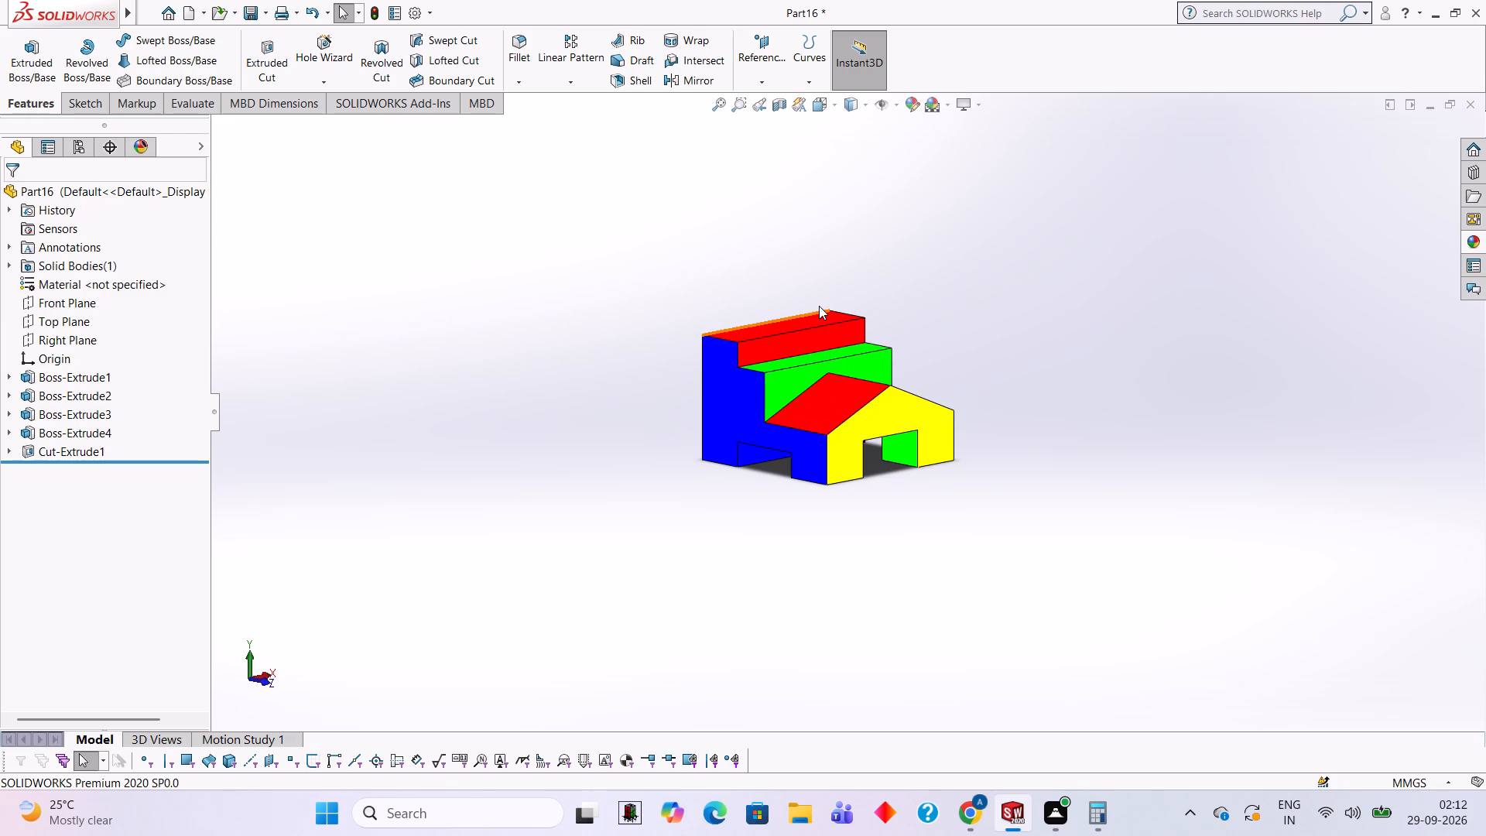
middle_drag(998, 331, 1022, 331)
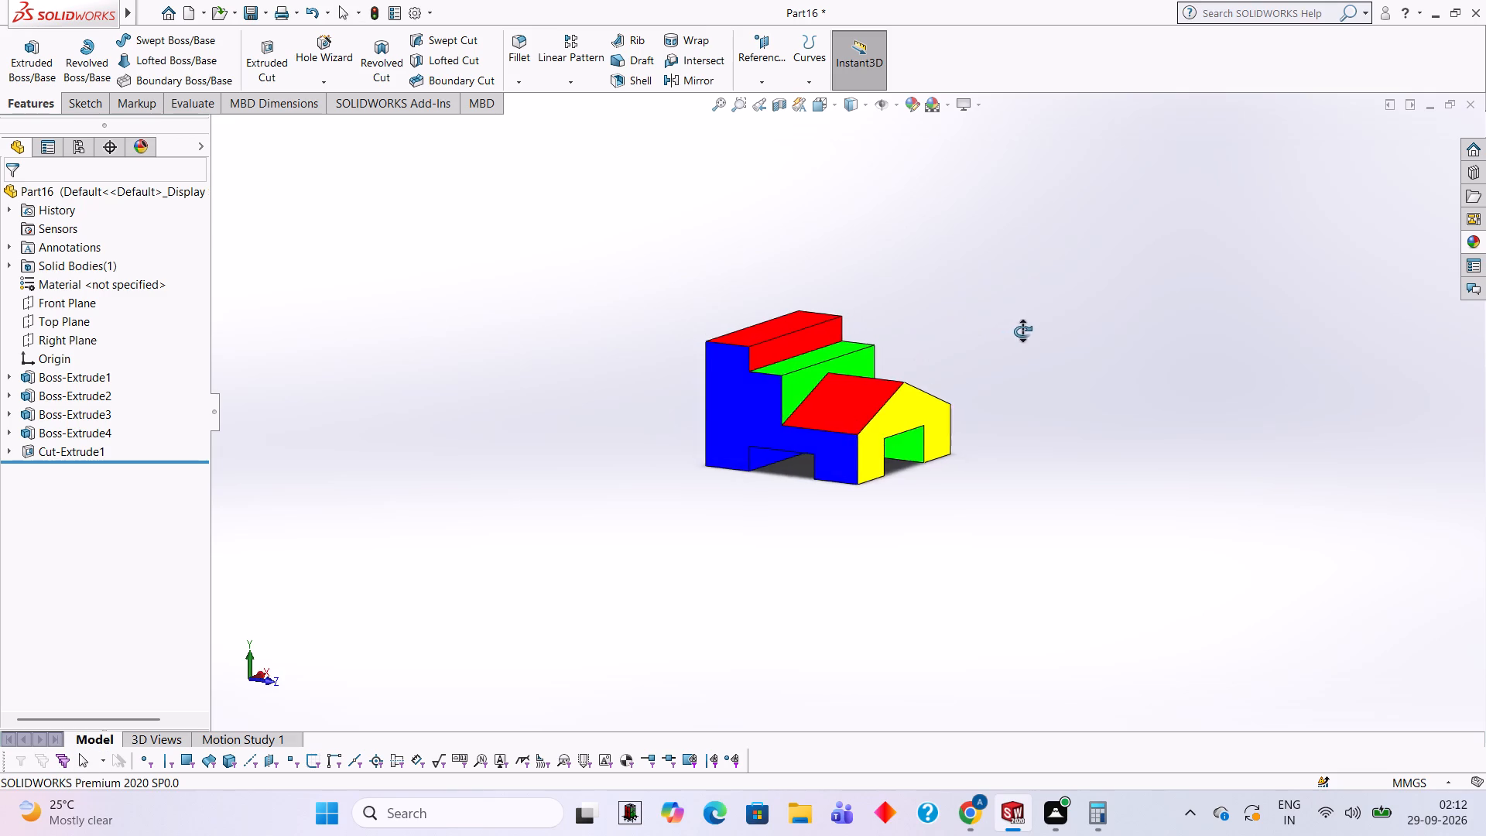
middle_drag(1022, 331, 985, 375)
scroll(985, 375, up, 1)
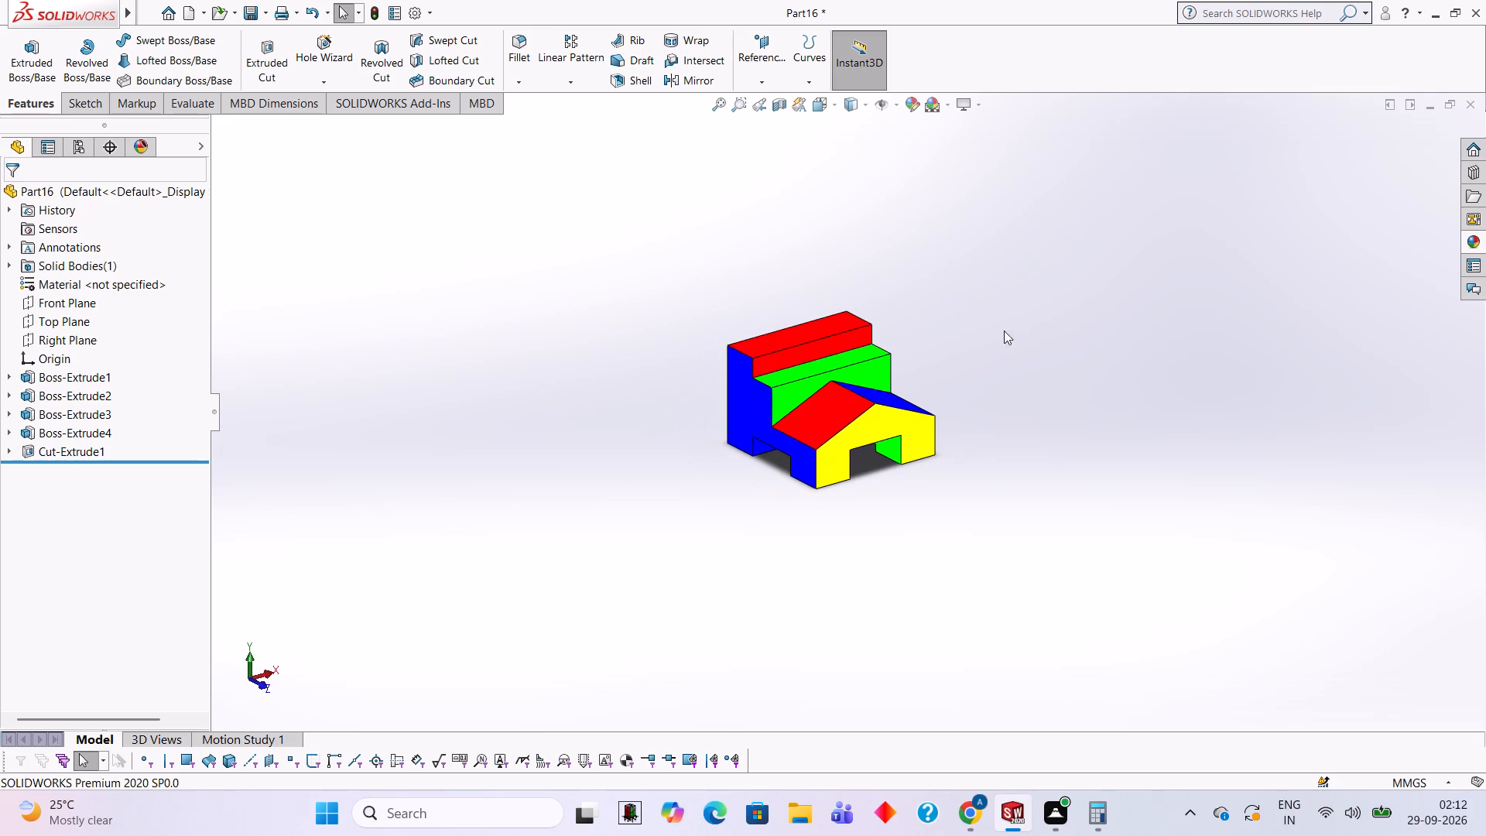
middle_drag(1032, 345, 1040, 366)
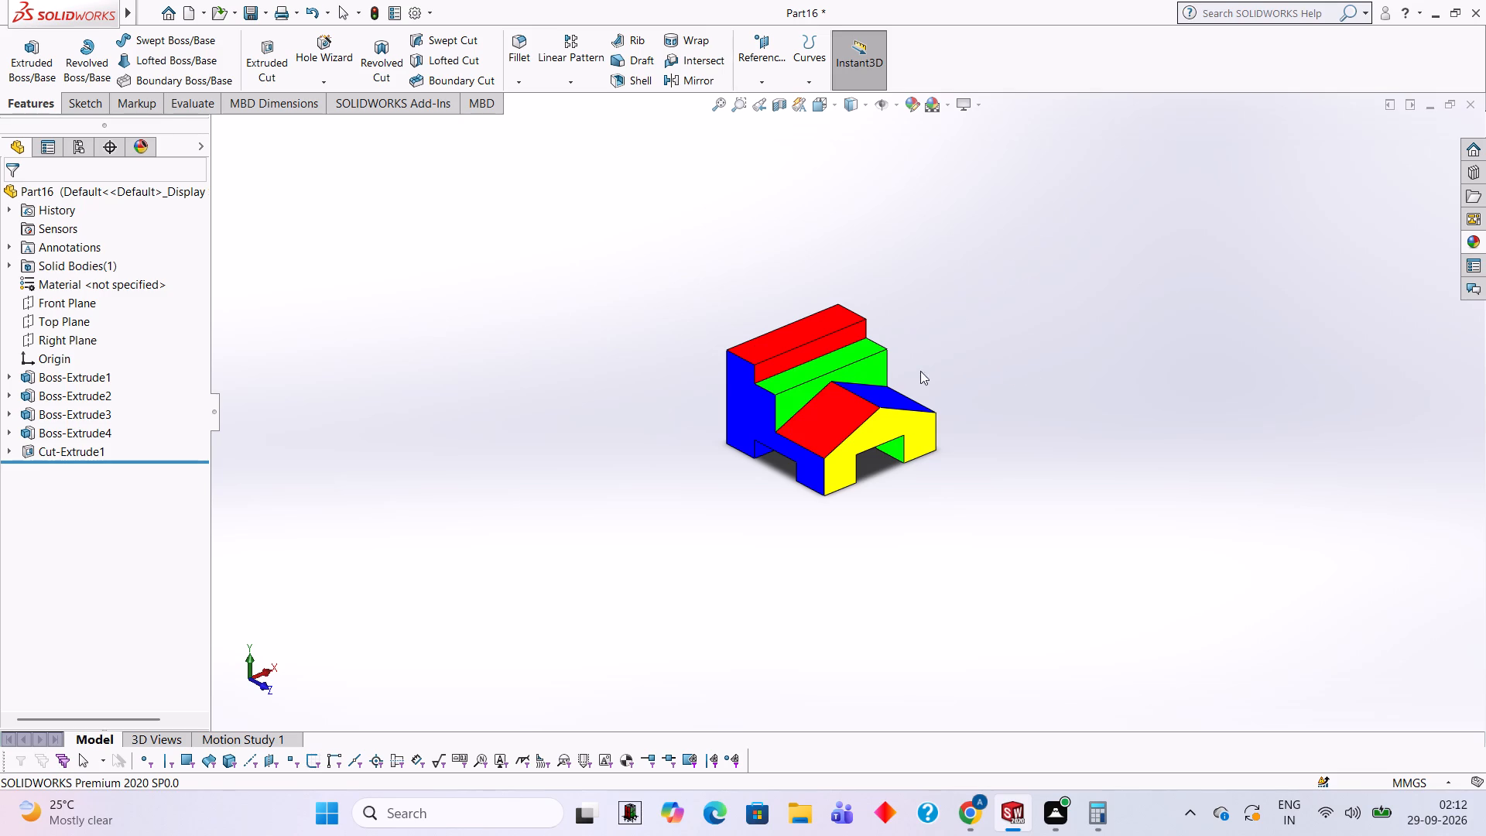
middle_drag(1029, 351, 1221, 269)
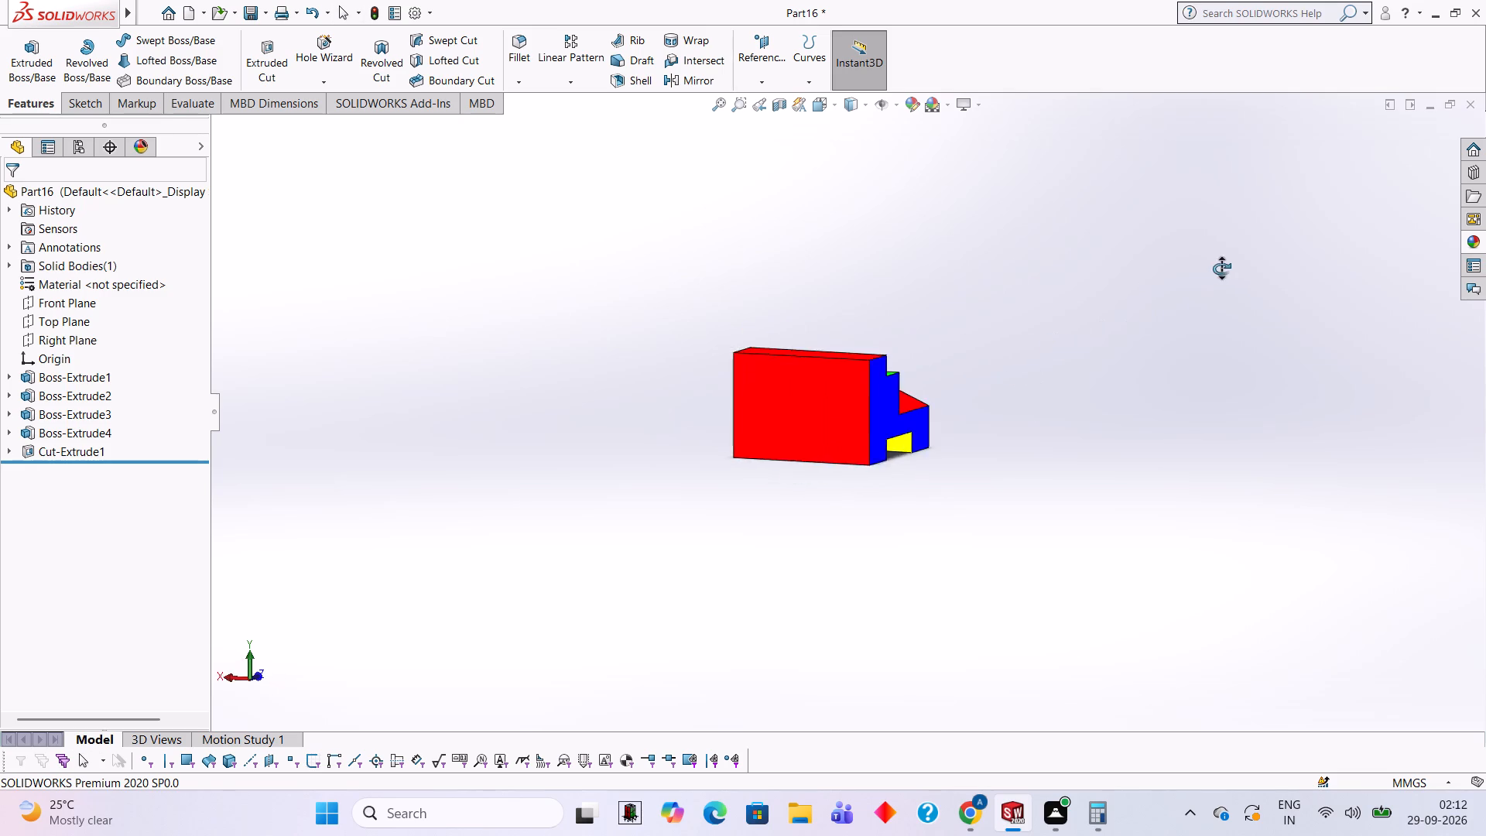
middle_drag(1221, 269, 1041, 382)
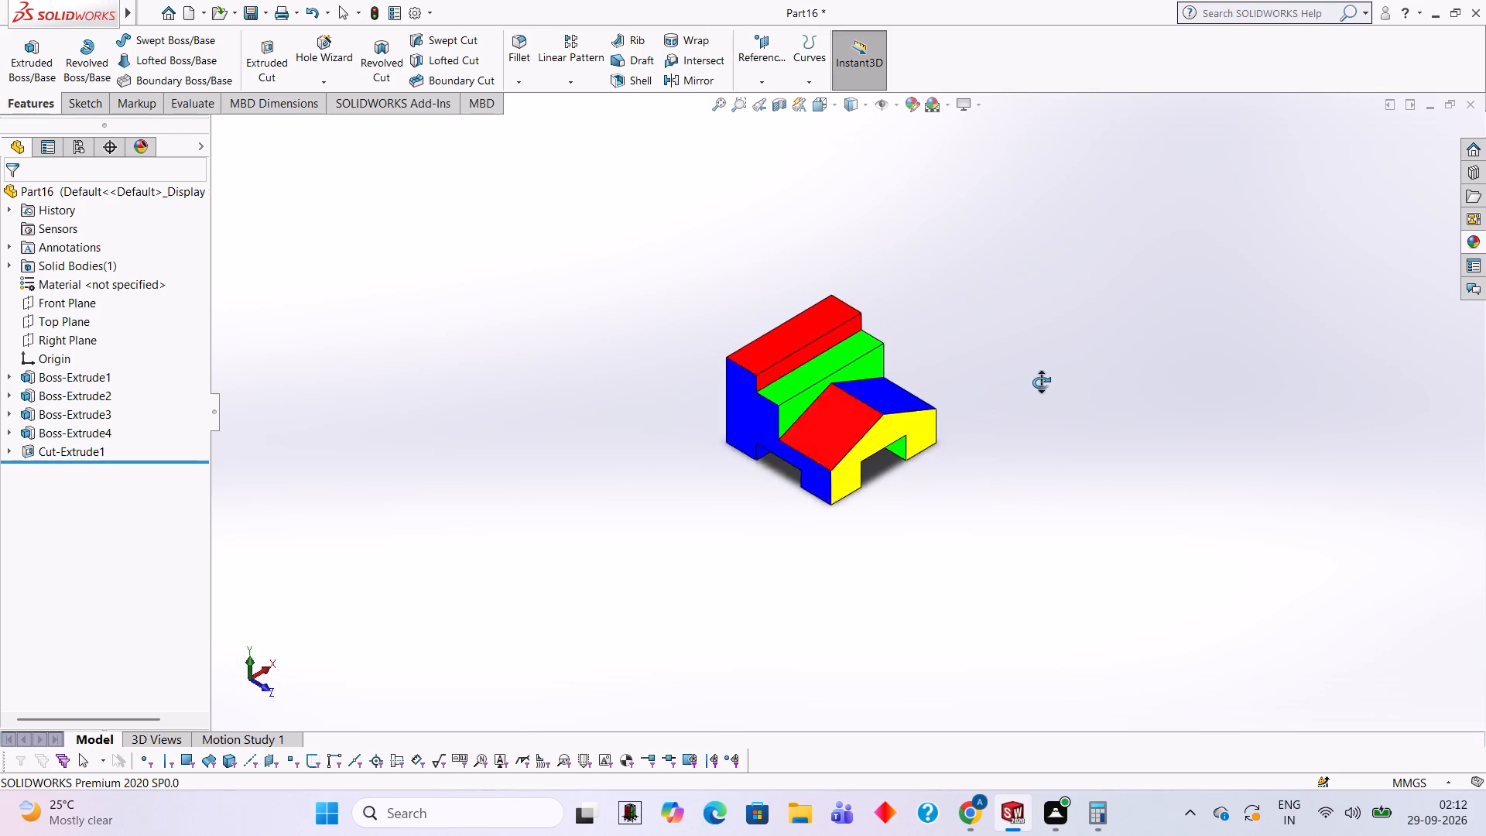
middle_drag(1041, 382, 1008, 347)
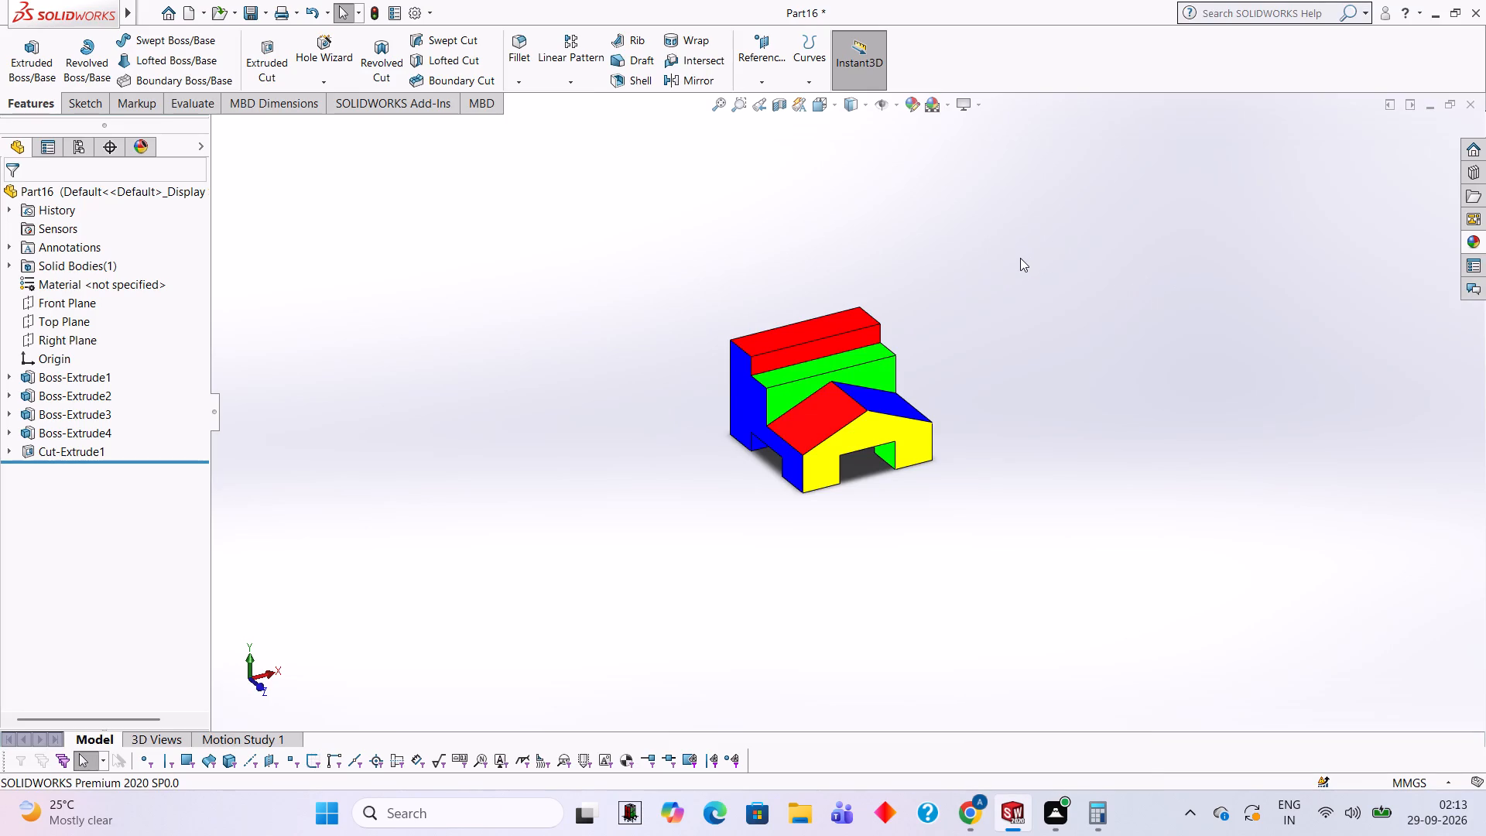
middle_drag(1019, 267, 1023, 269)
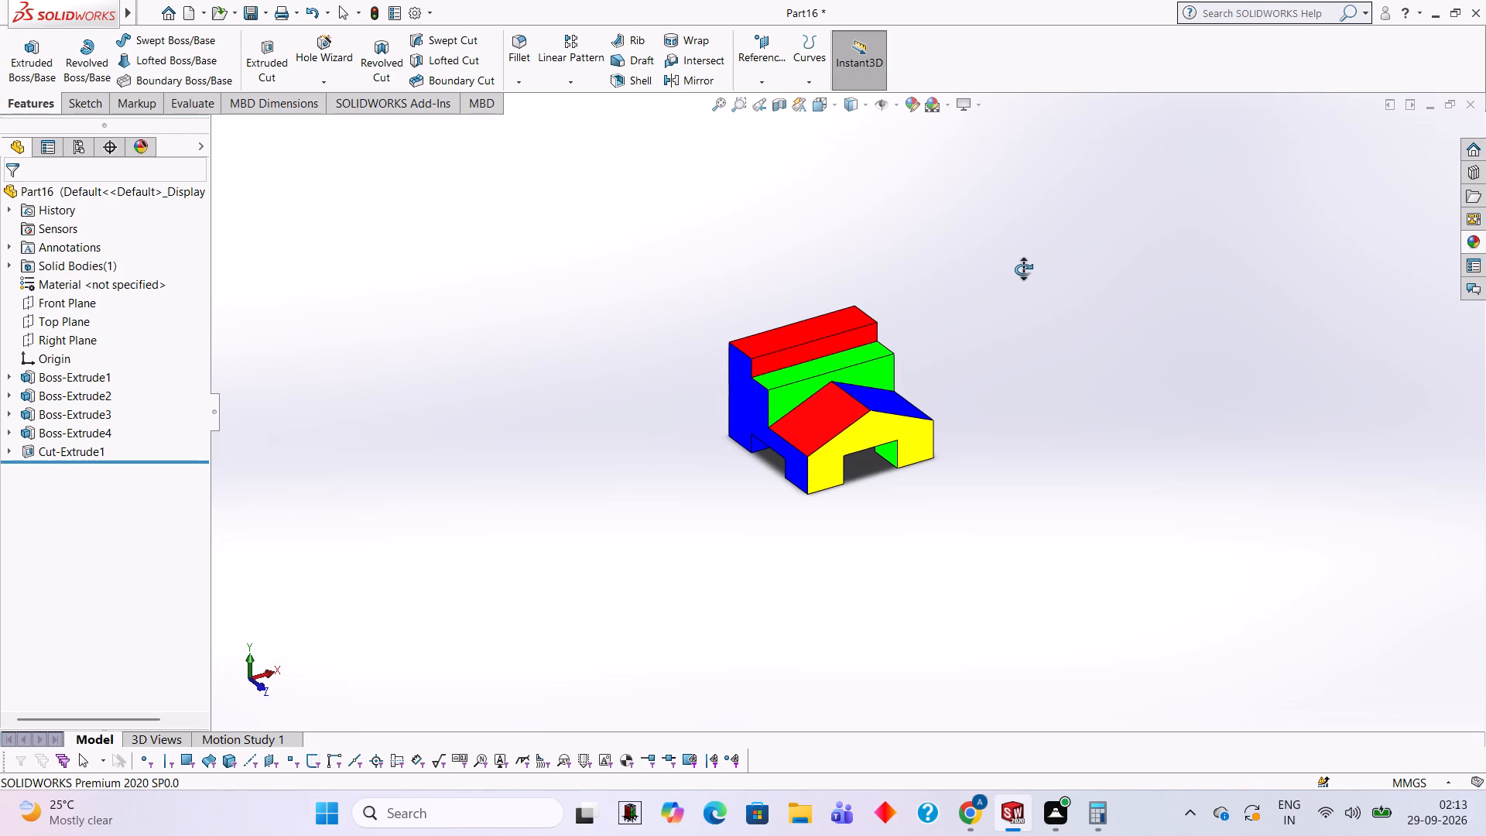
middle_drag(1023, 269, 1029, 272)
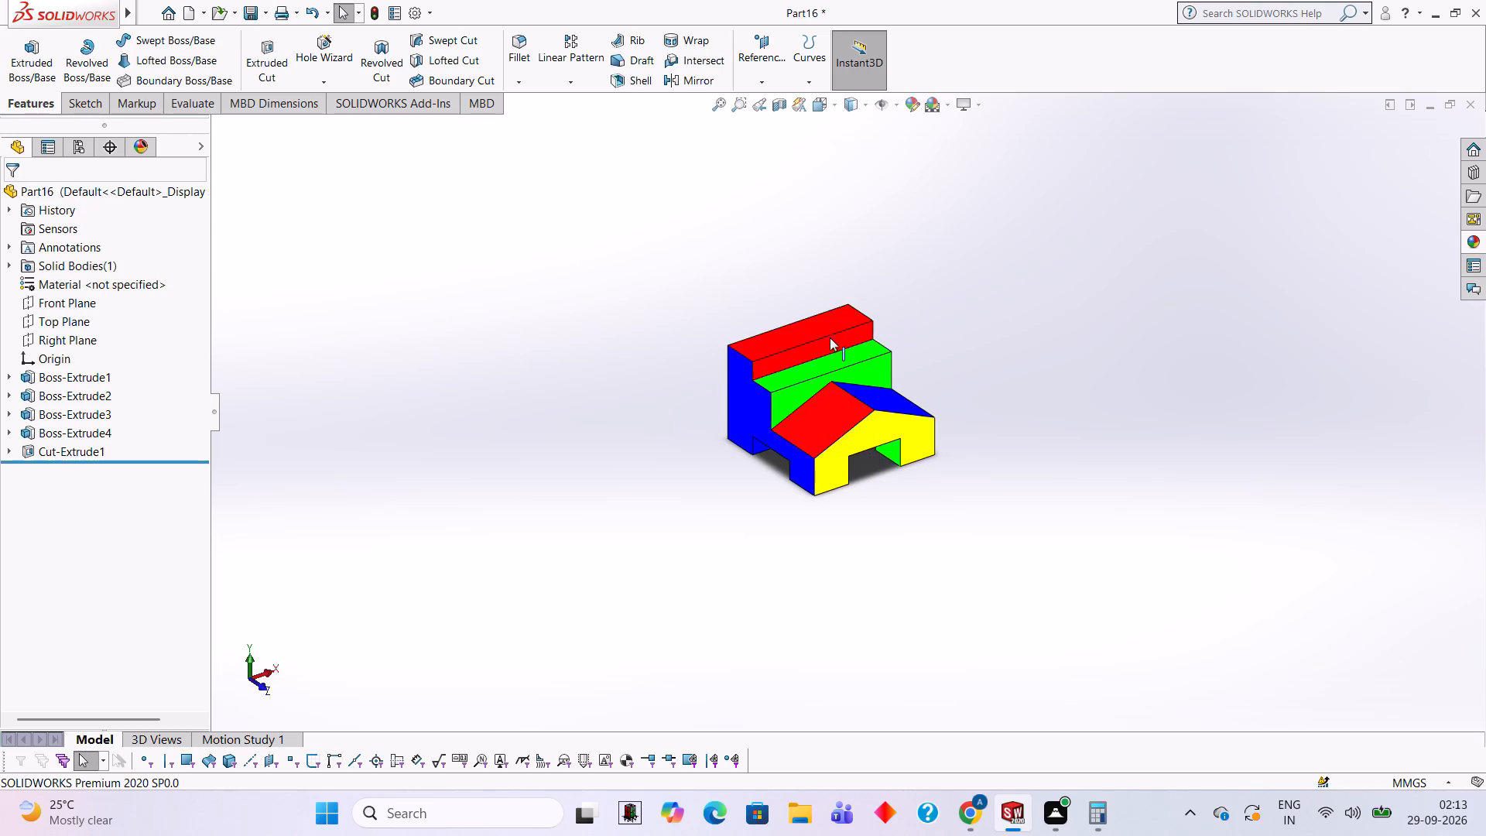
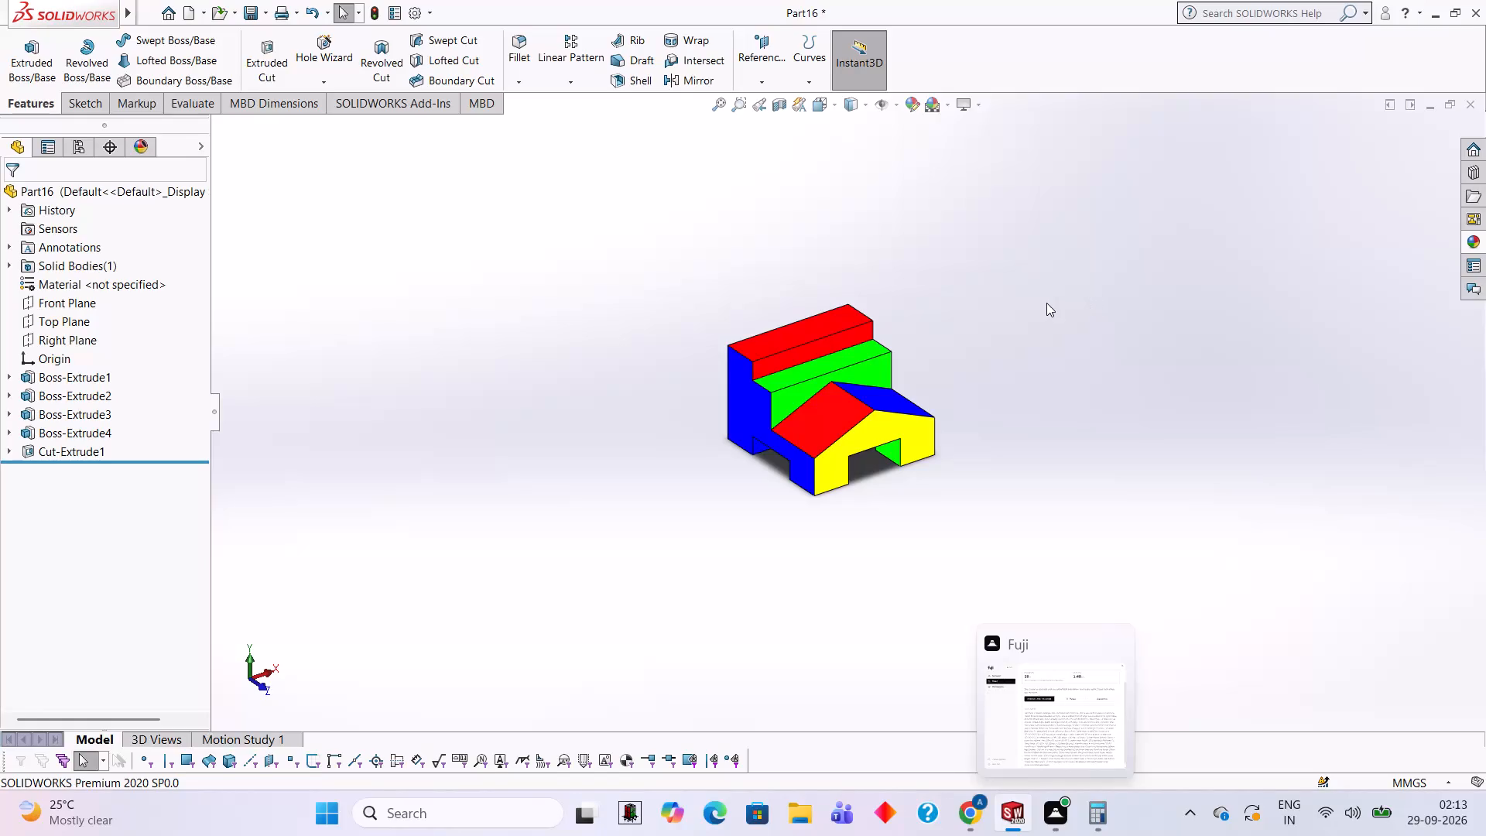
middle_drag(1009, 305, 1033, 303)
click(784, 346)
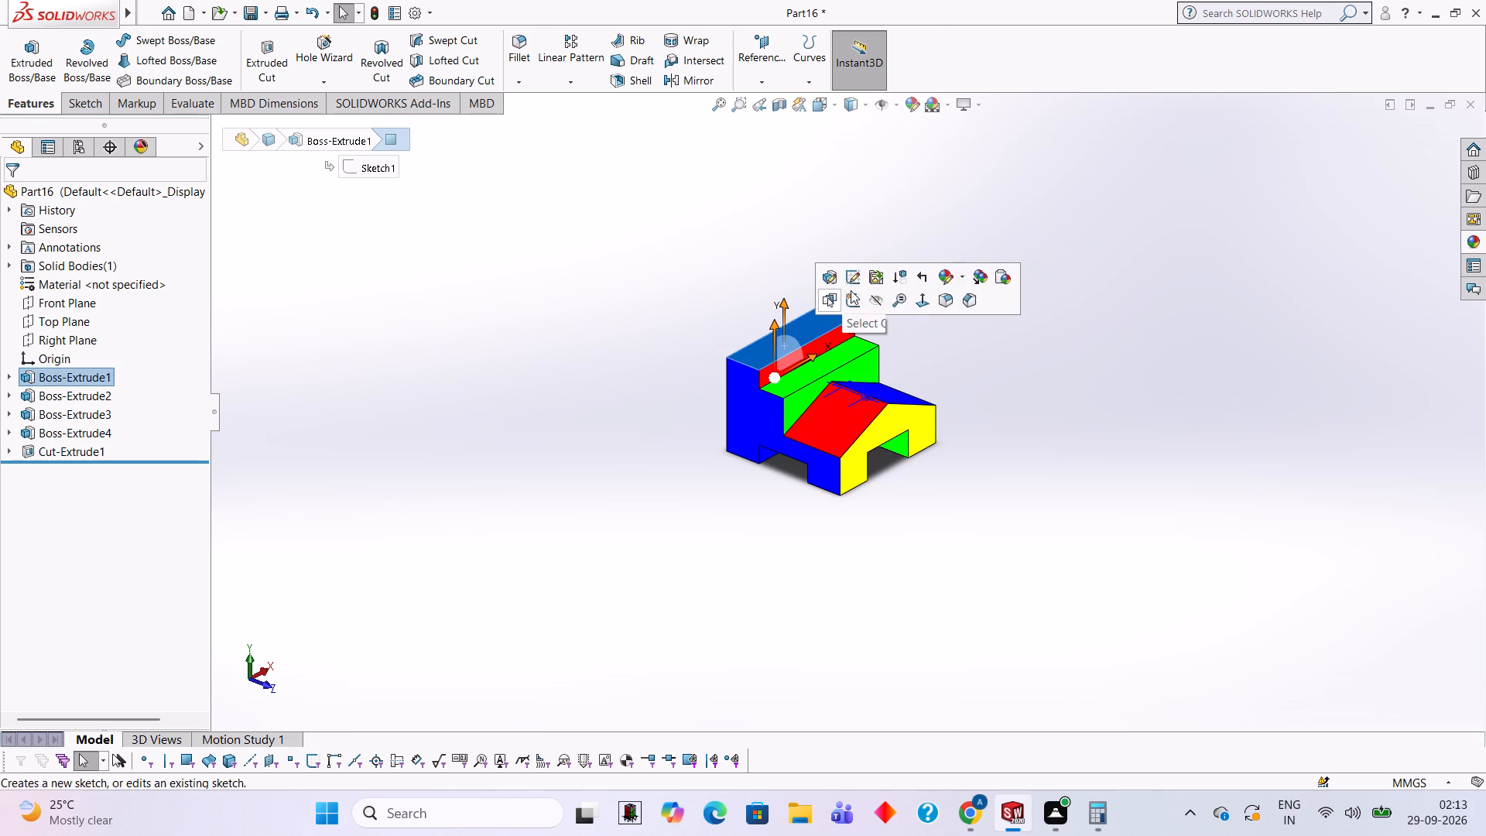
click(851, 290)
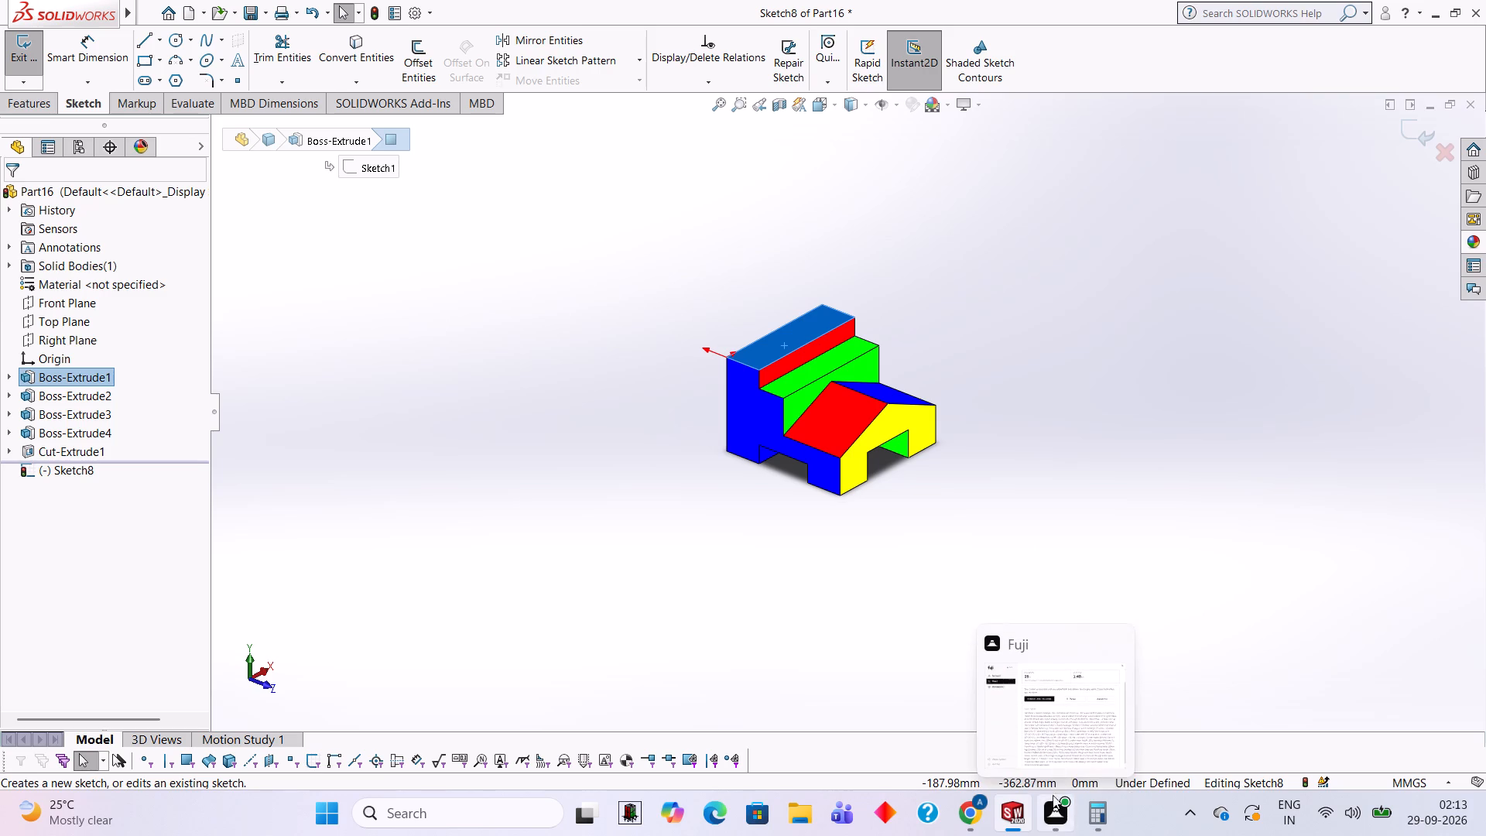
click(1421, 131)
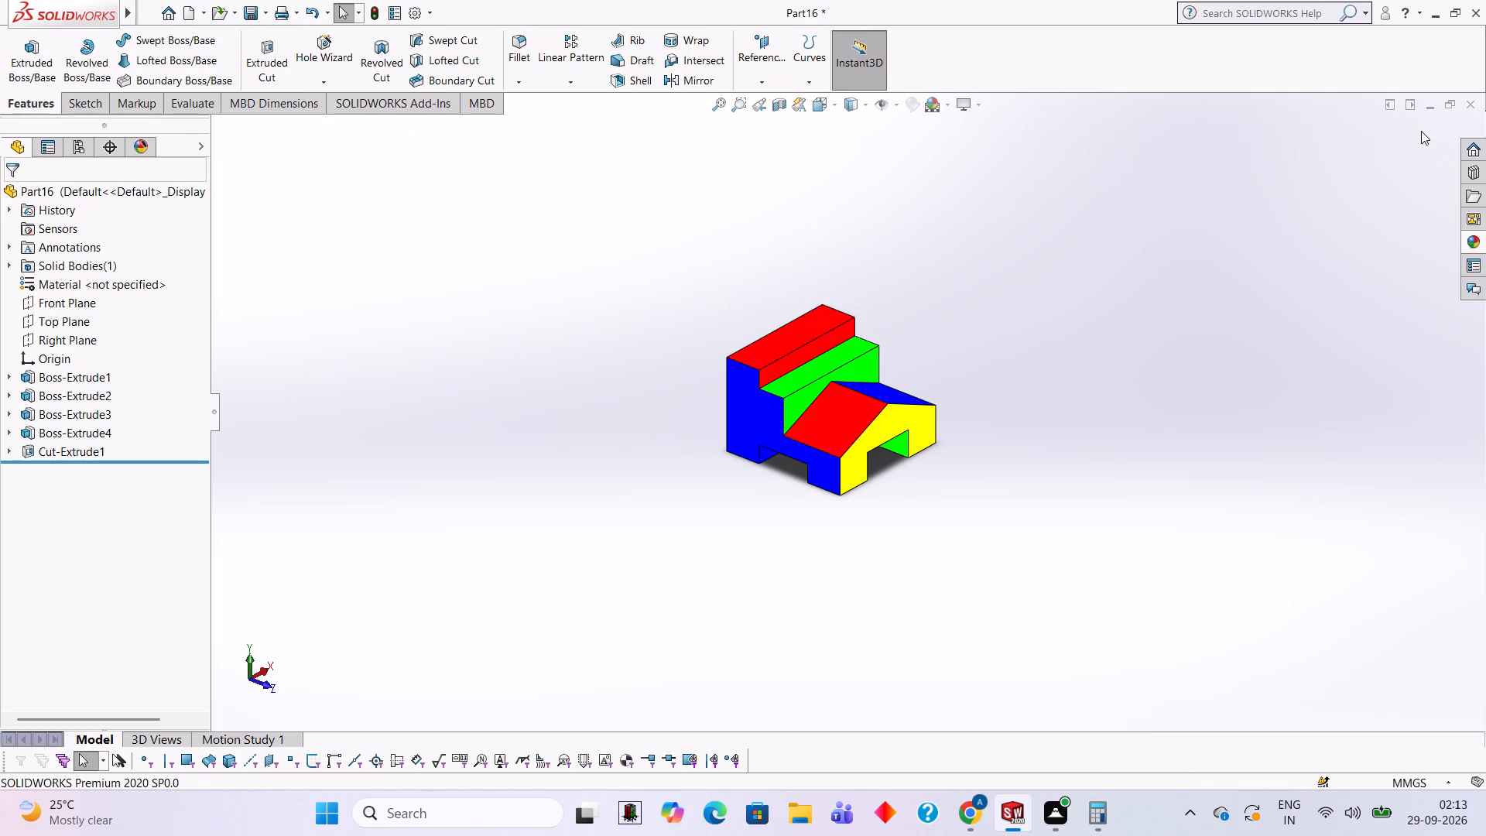
Save the part in the Documents folder under the file name 080808.
key(ctrl+s)
key(0)
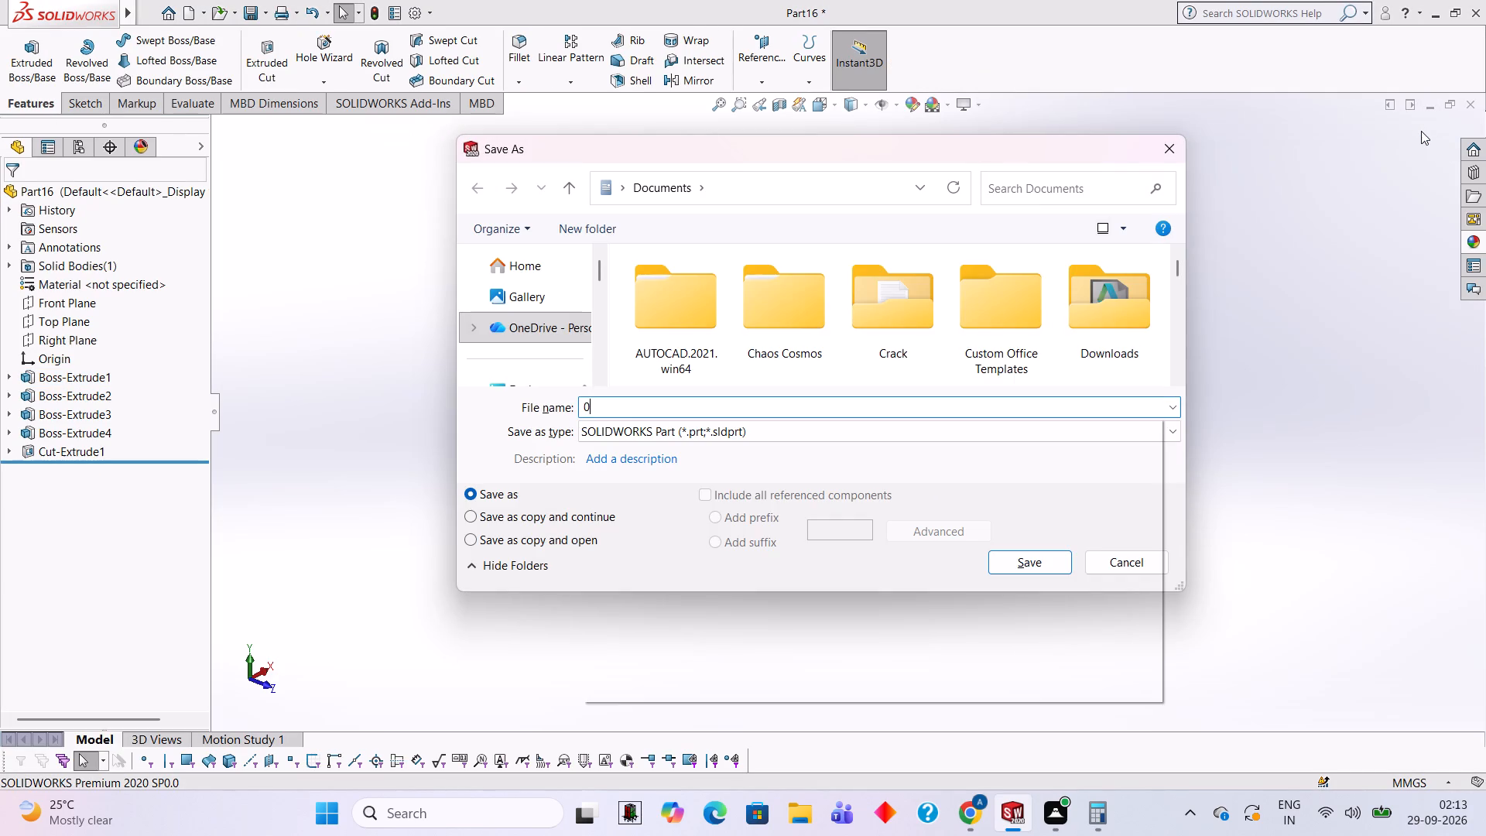
text(80808)
key(Return)
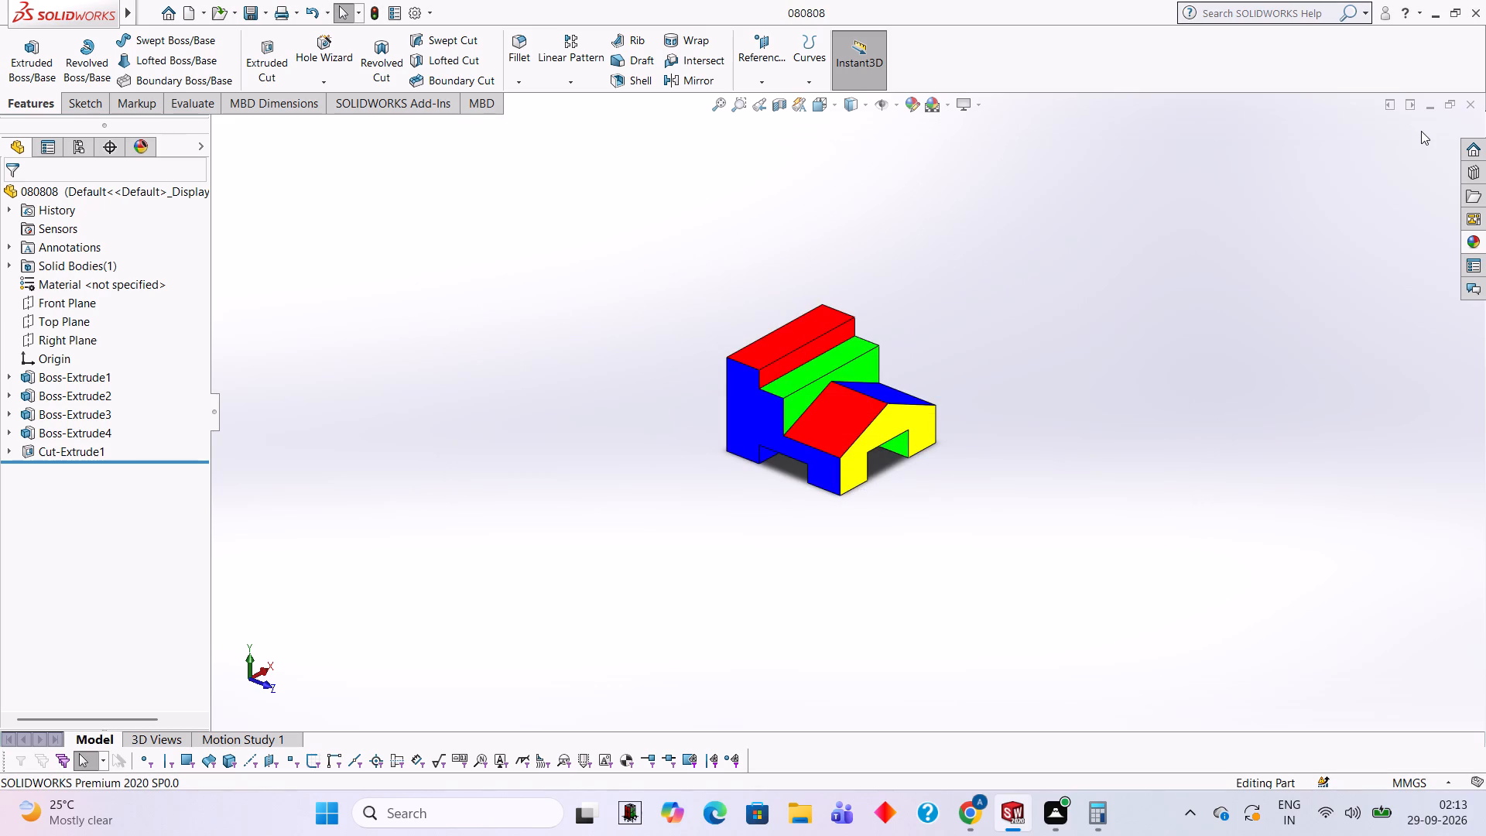
Export the part as an Adobe PDF (*.pdf) named 080808 in the Documents folder.
click(272, 16)
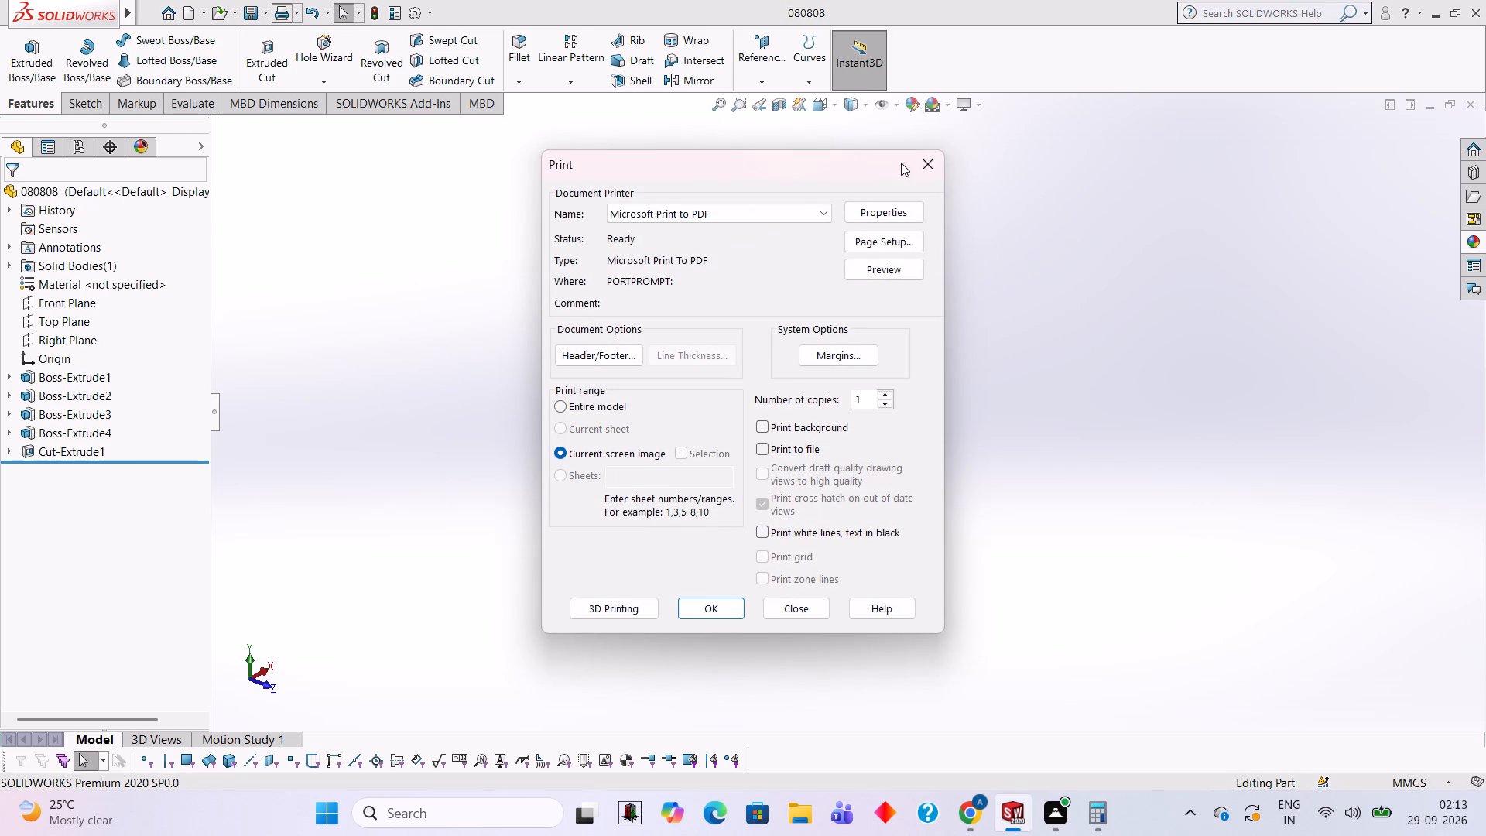
click(927, 172)
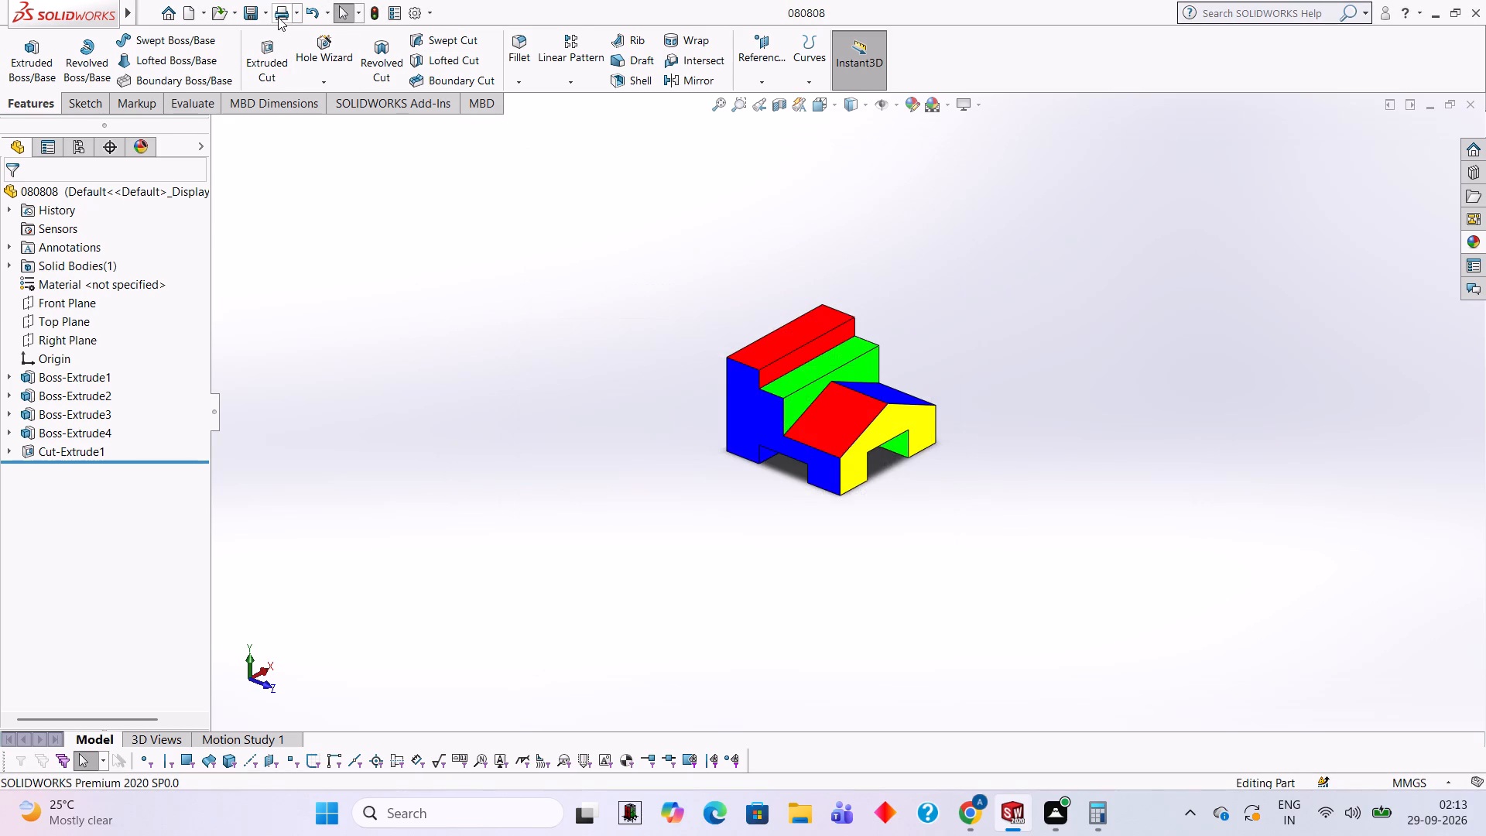
click(268, 12)
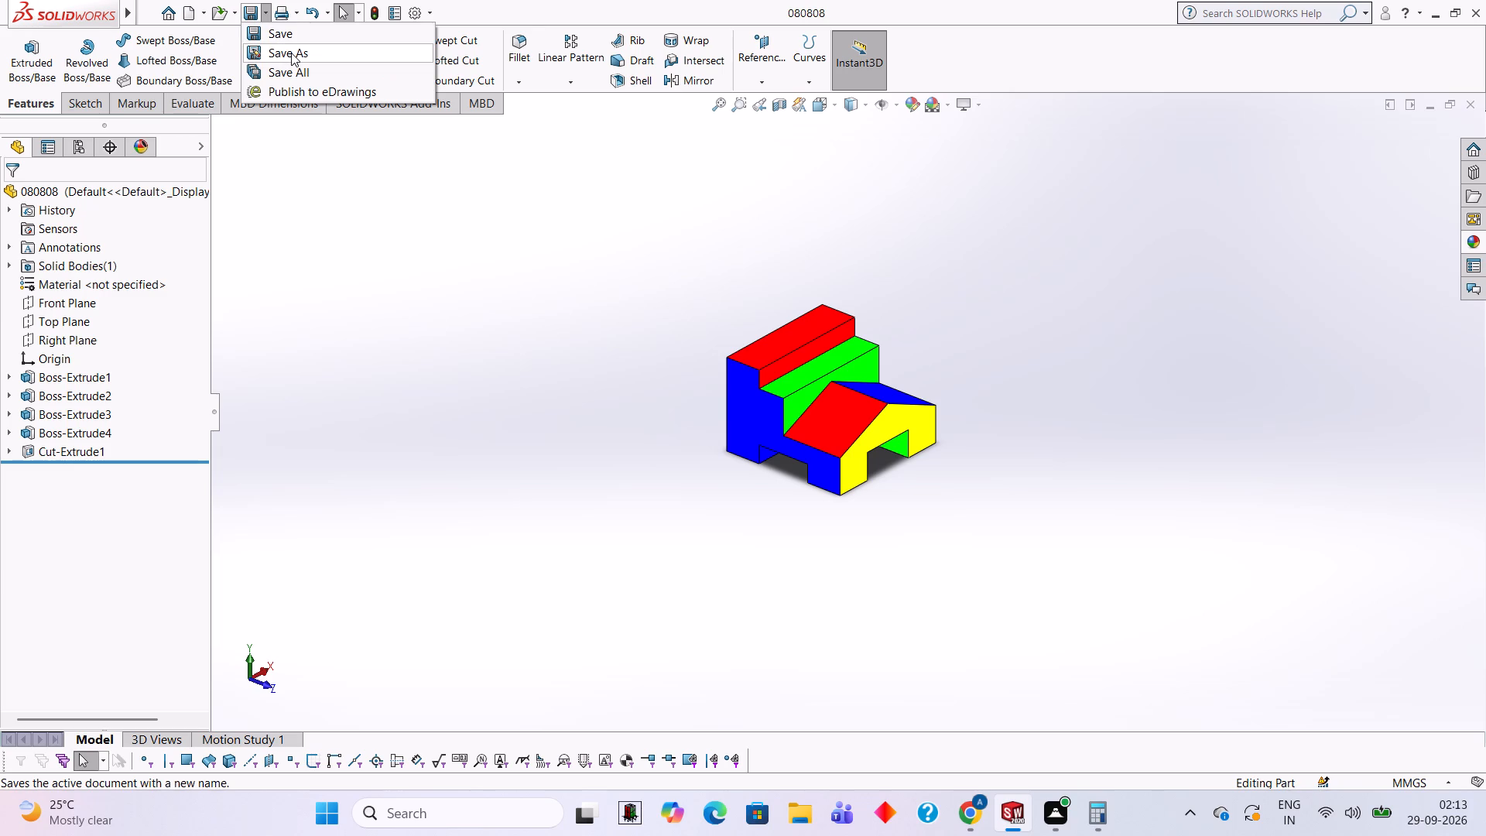
click(291, 53)
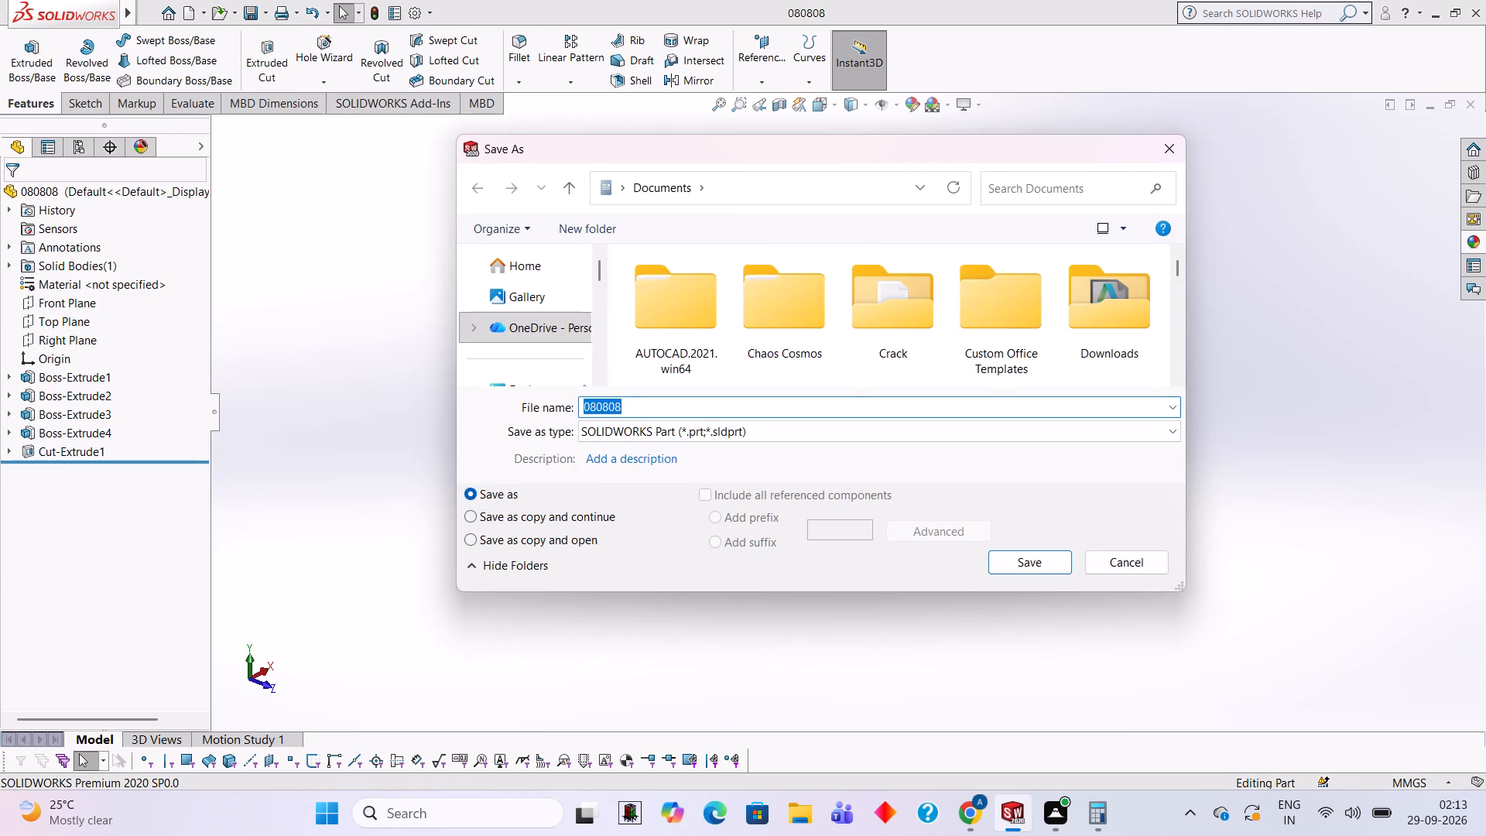
click(842, 434)
click(844, 116)
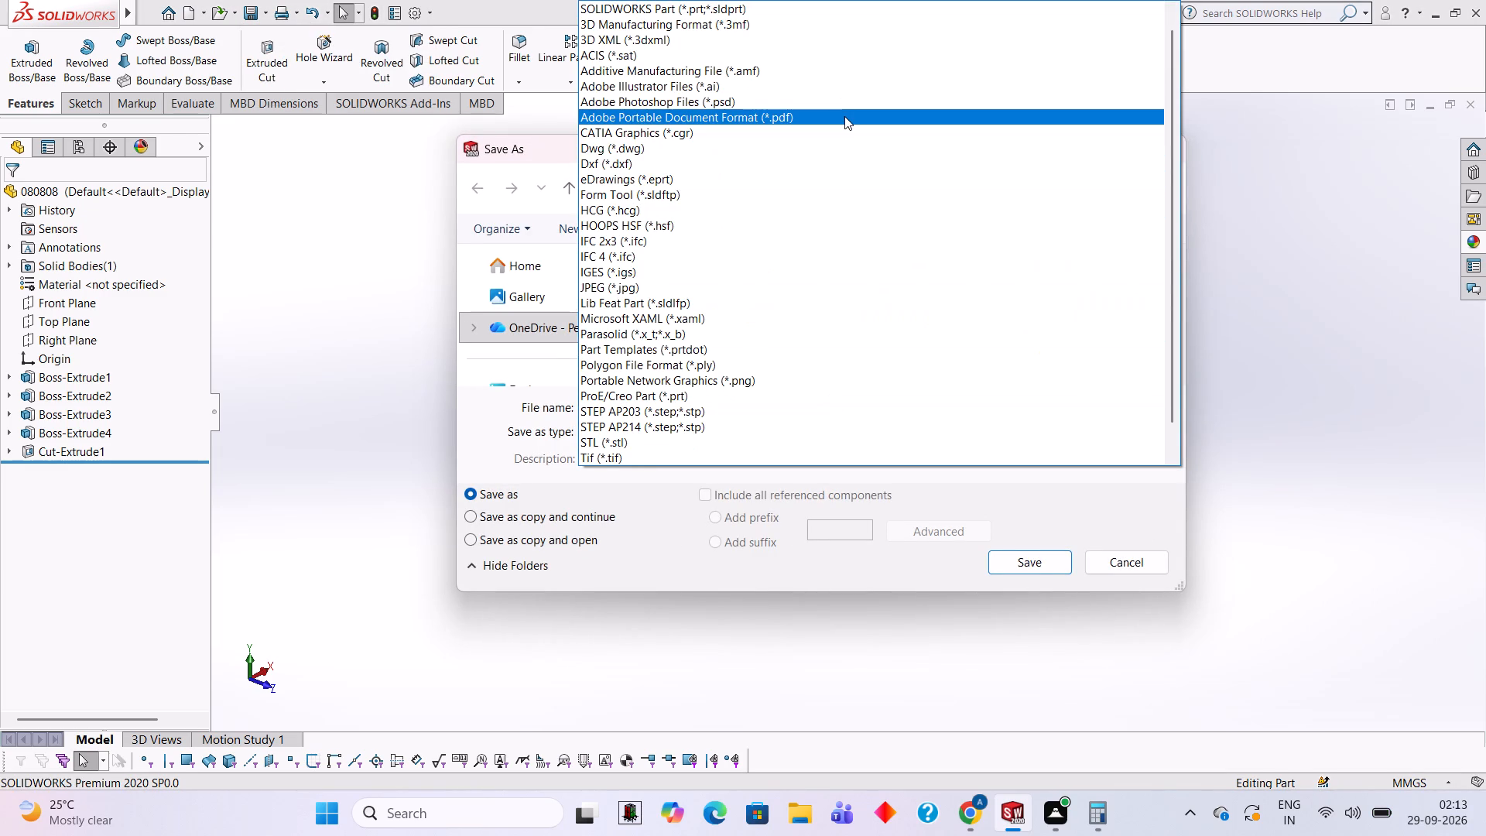
click(1032, 593)
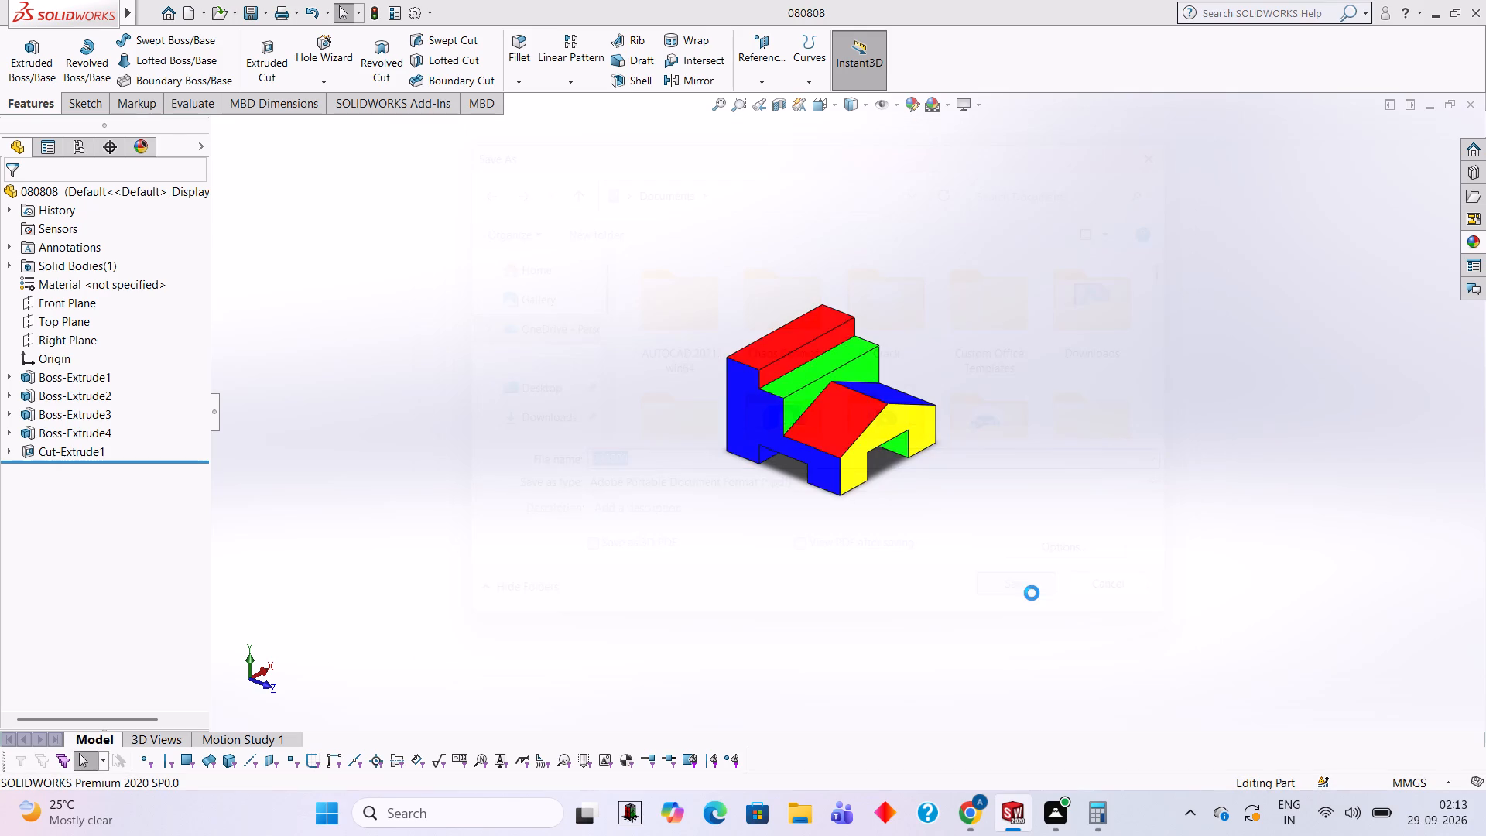